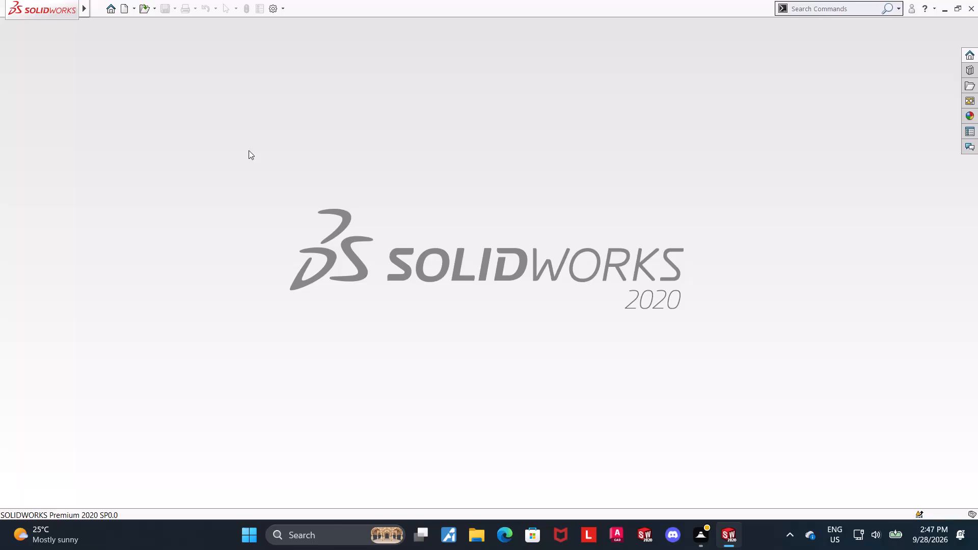
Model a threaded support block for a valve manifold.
Create a new part document.
left_click(125, 9)
double_click(241, 255)
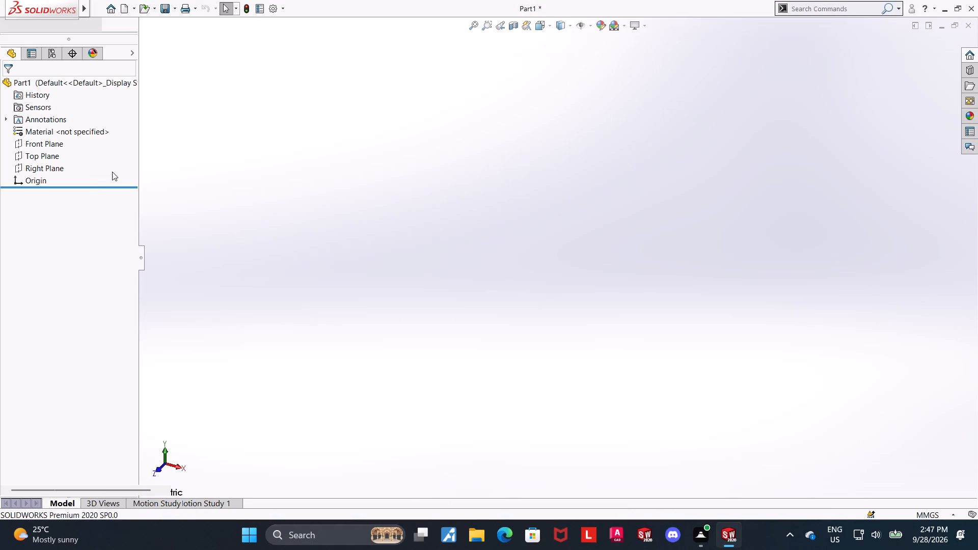
On the Front Plane, sketch a center rectangle about 129 mm wide and 147 mm high, centred on the origin.
left_click(81, 185)
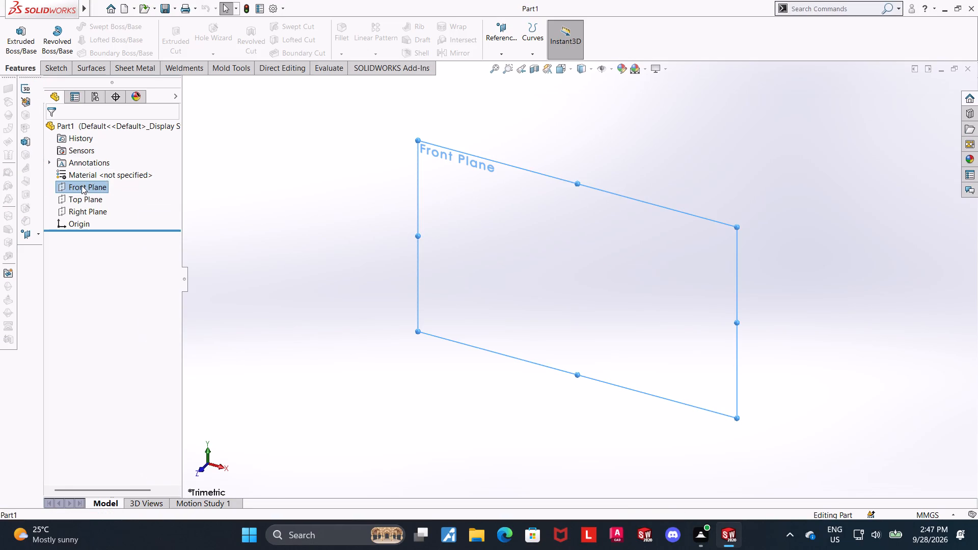
left_click(89, 169)
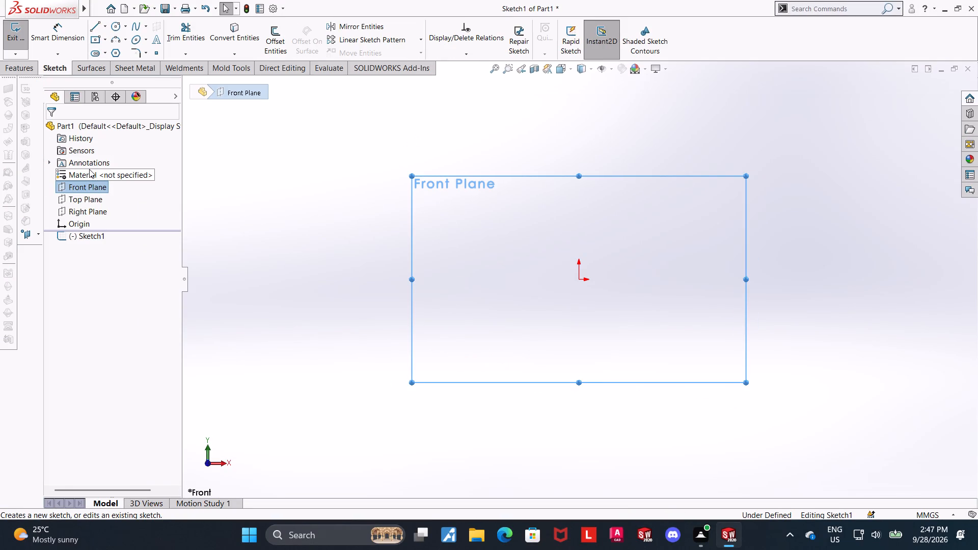
left_click(94, 41)
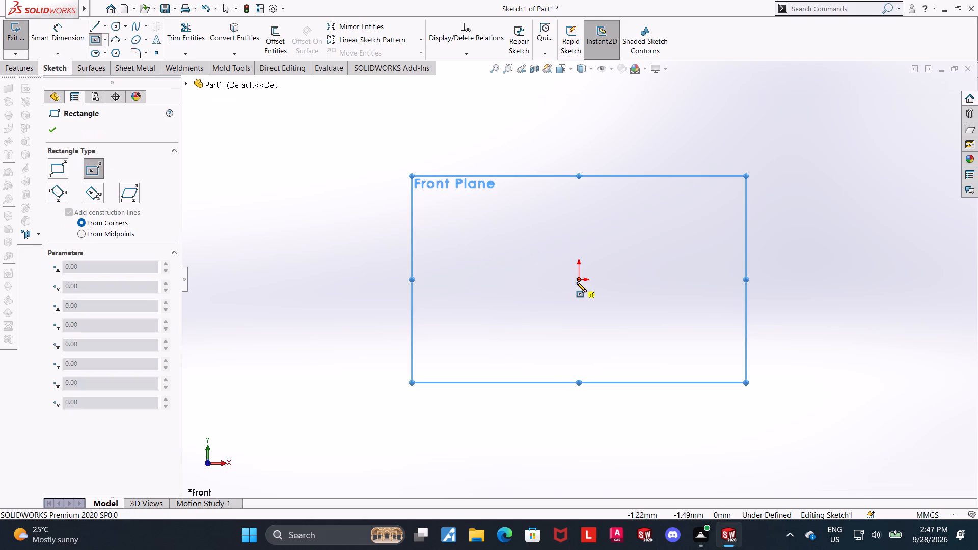
left_click(579, 280)
left_click(700, 142)
key("Escape")
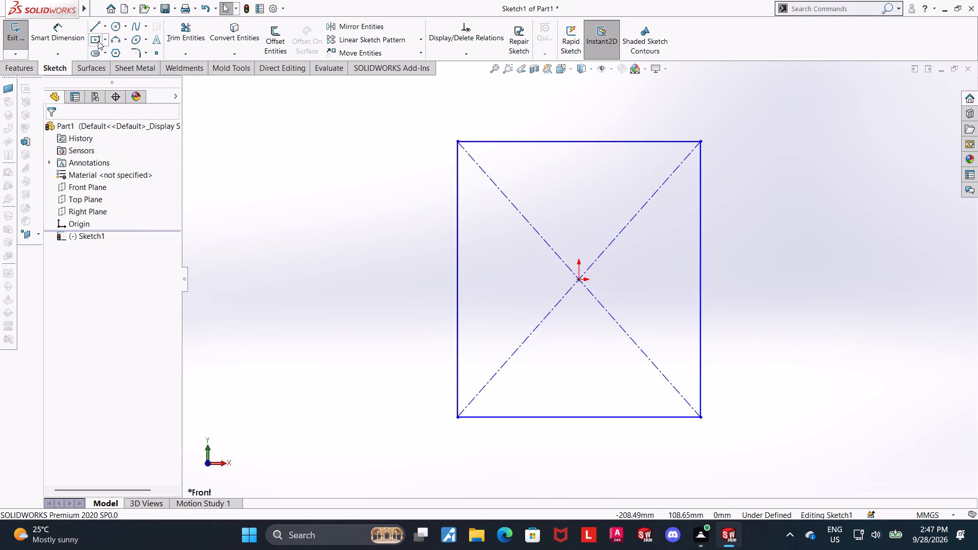
Sketch a smaller center rectangle from the origin inside the first one, with its corner on the first rectangle's diagonal.
left_click(98, 41)
double_click(579, 280)
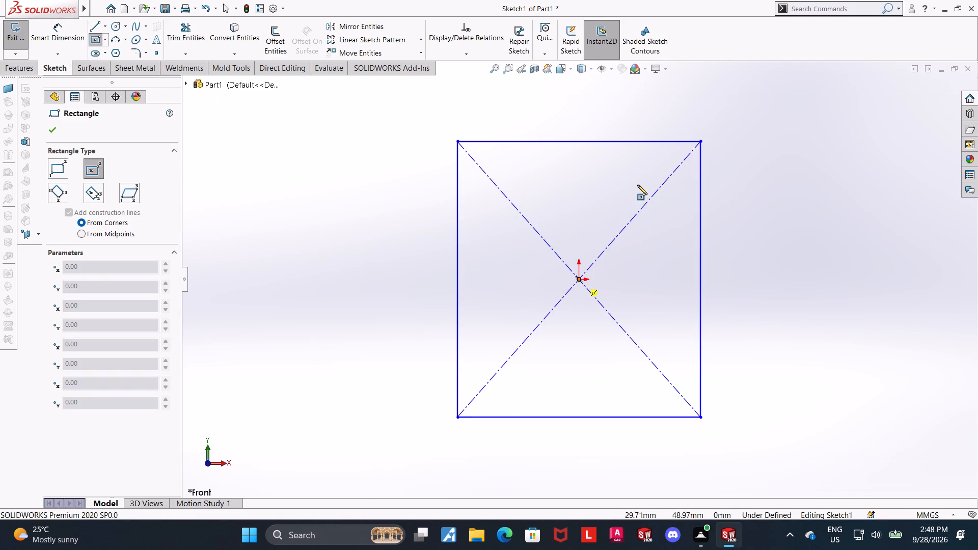
left_click(580, 281)
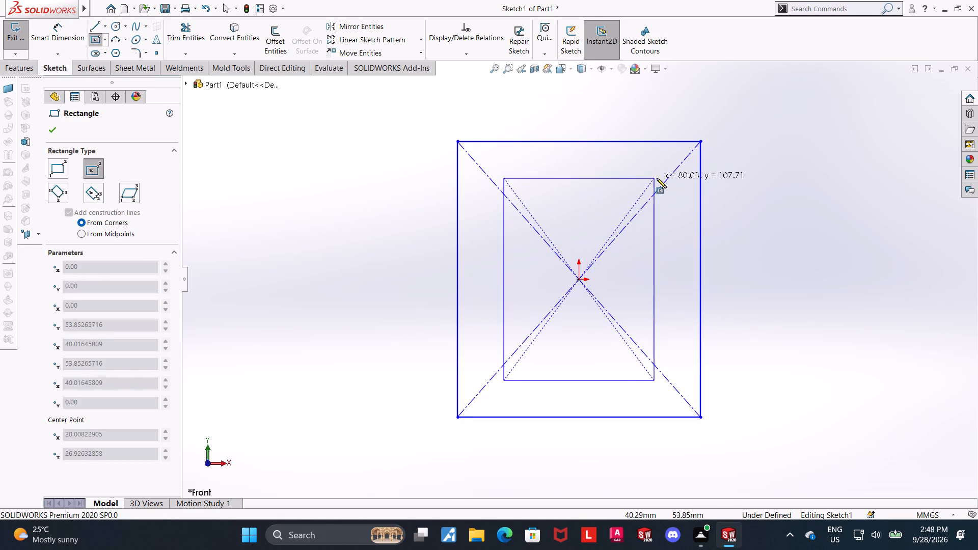
left_click(668, 179)
key("Escape")
Dimension the outer rectangle's height between its horizontal edges as 44 mm.
left_click(67, 38)
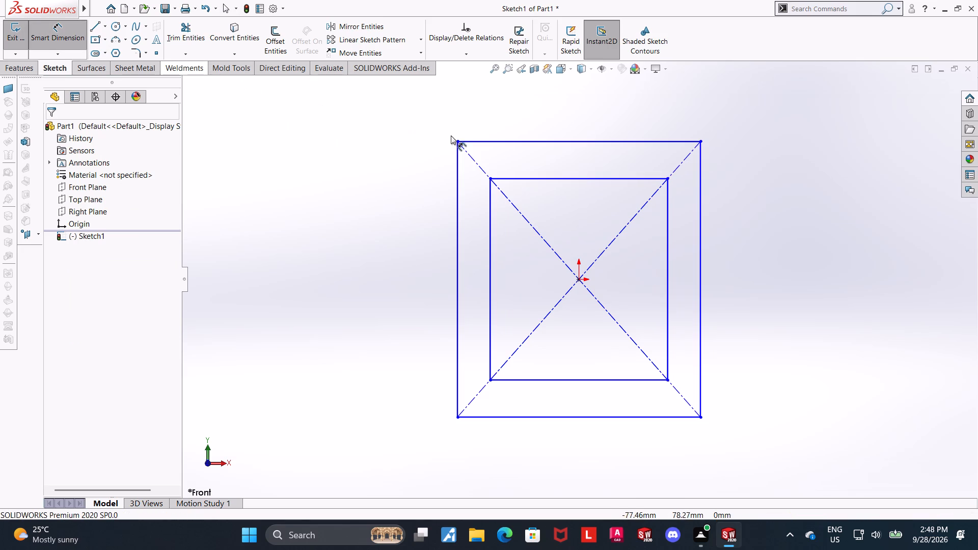
left_click(550, 141)
left_click(524, 418)
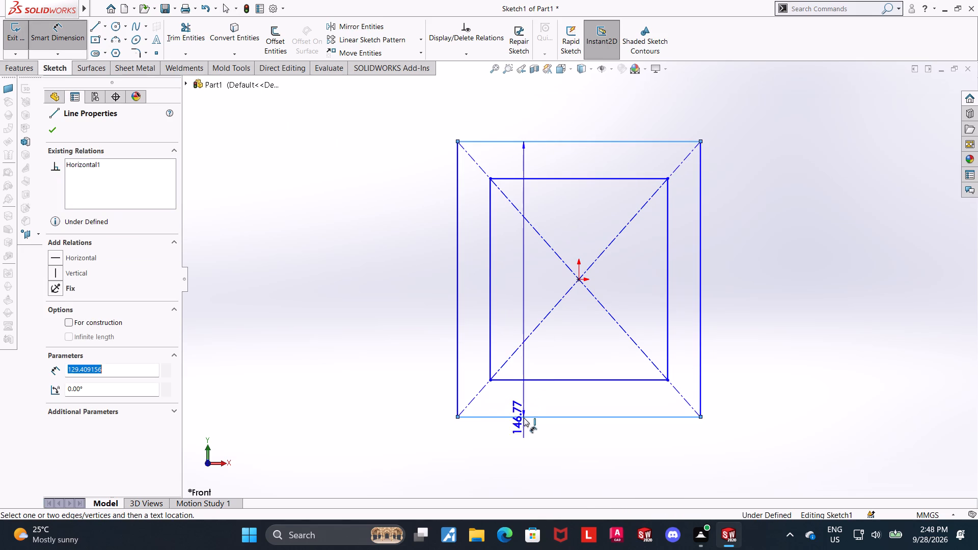
left_click(384, 363)
type("44")
key("Return")
key("Escape")
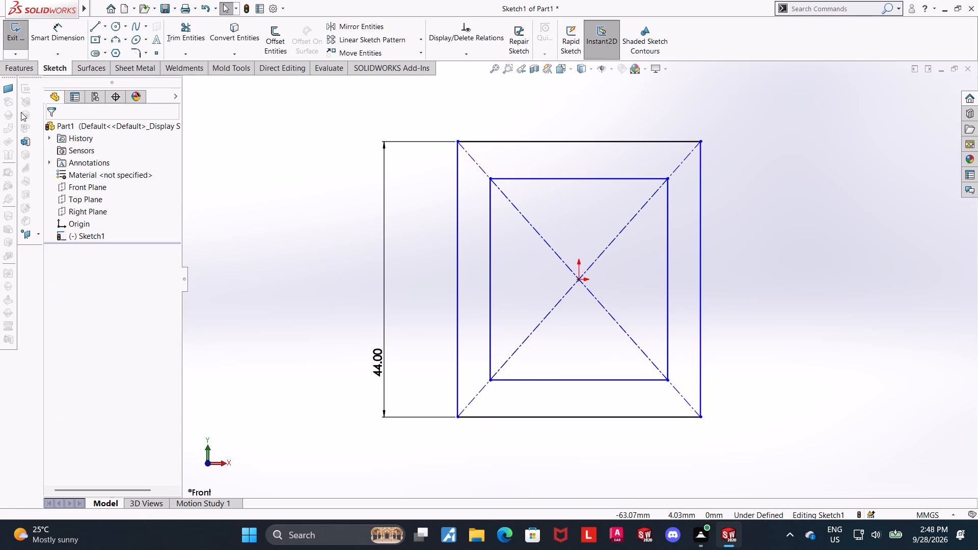
Dimension the inner rectangle's height as 30 mm.
left_click(43, 51)
left_click(66, 26)
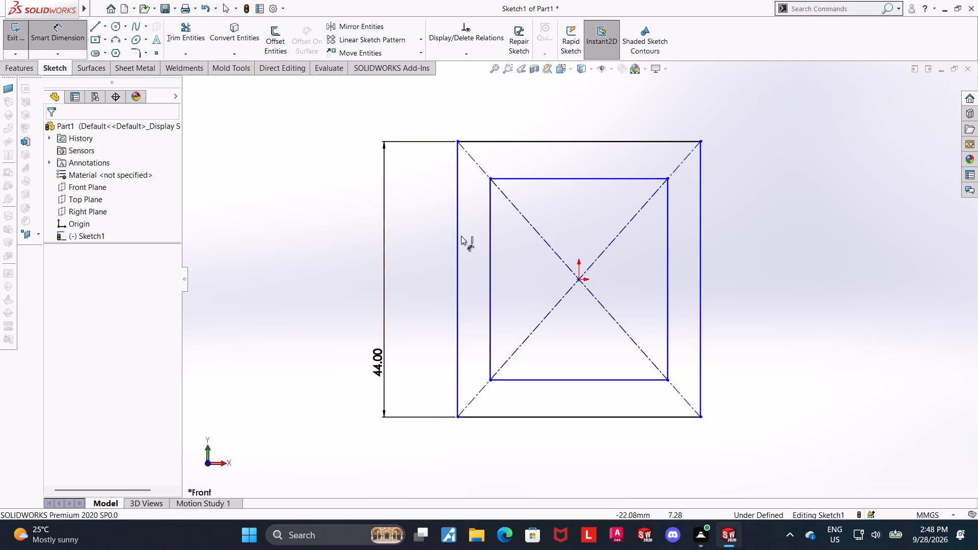
left_click(492, 255)
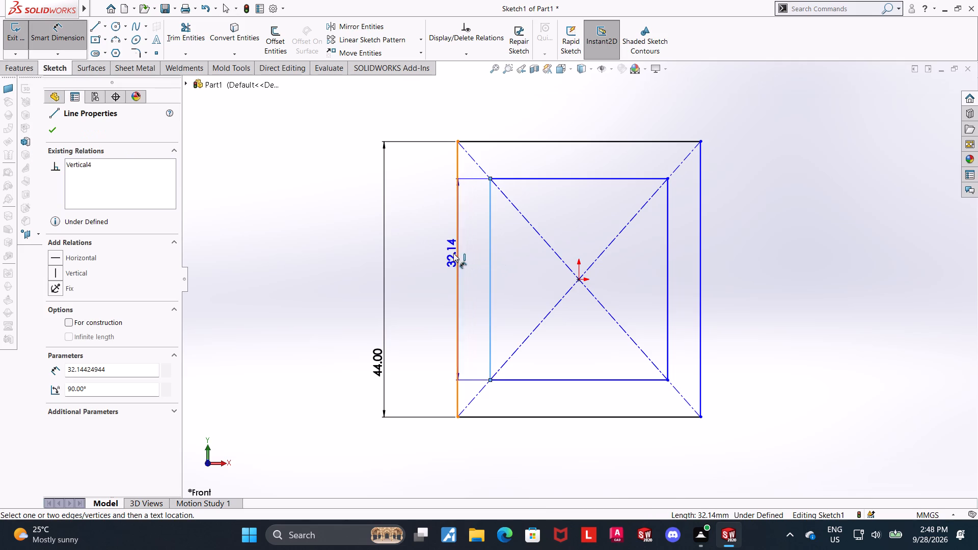
left_click(432, 251)
type("30")
key("Return")
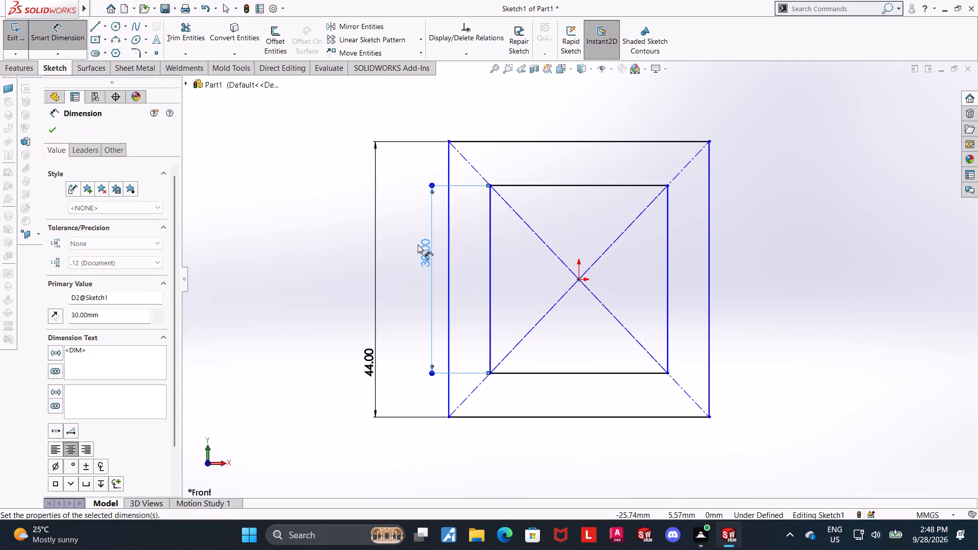
key("Escape")
Dimension the outer rectangle's width as 38 mm.
left_click(51, 39)
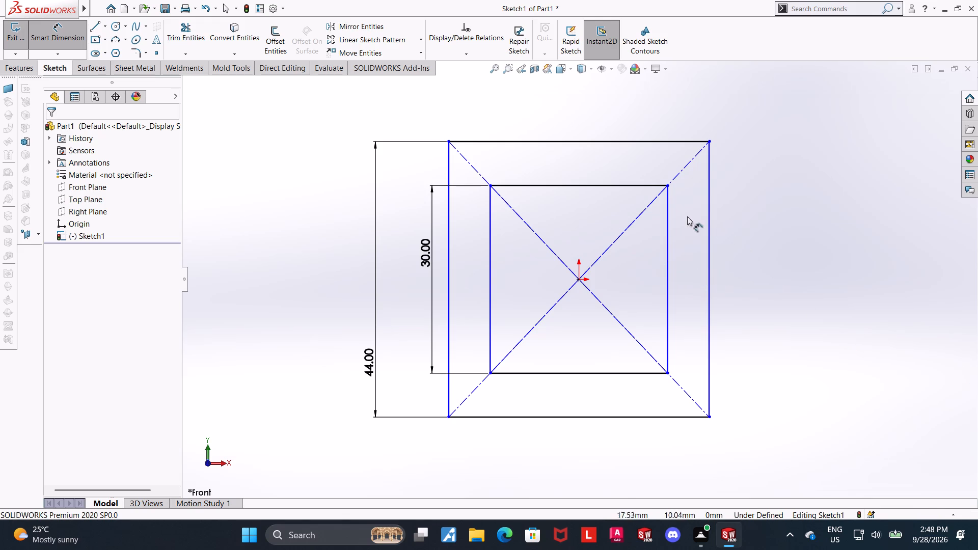
left_click(574, 139)
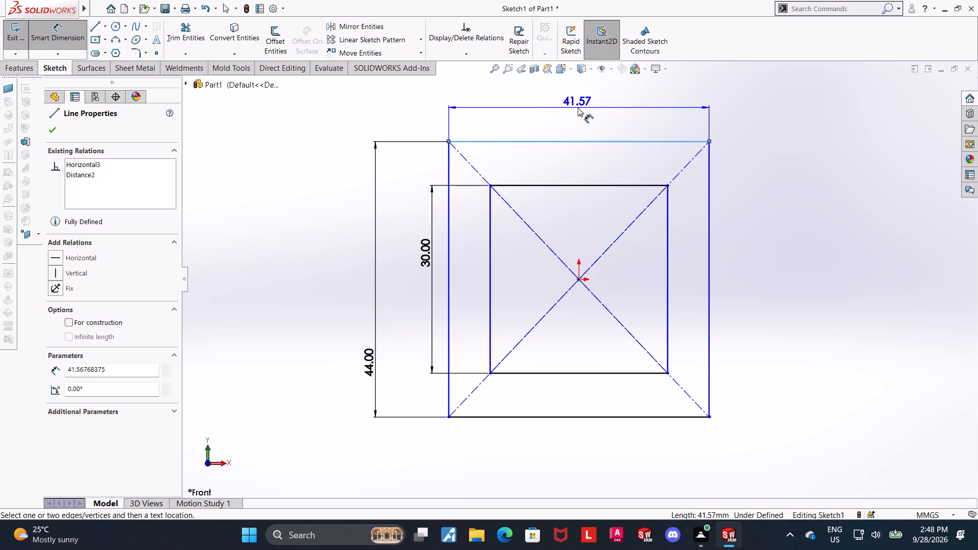
left_click(578, 107)
type("38")
key("Return")
key("Escape")
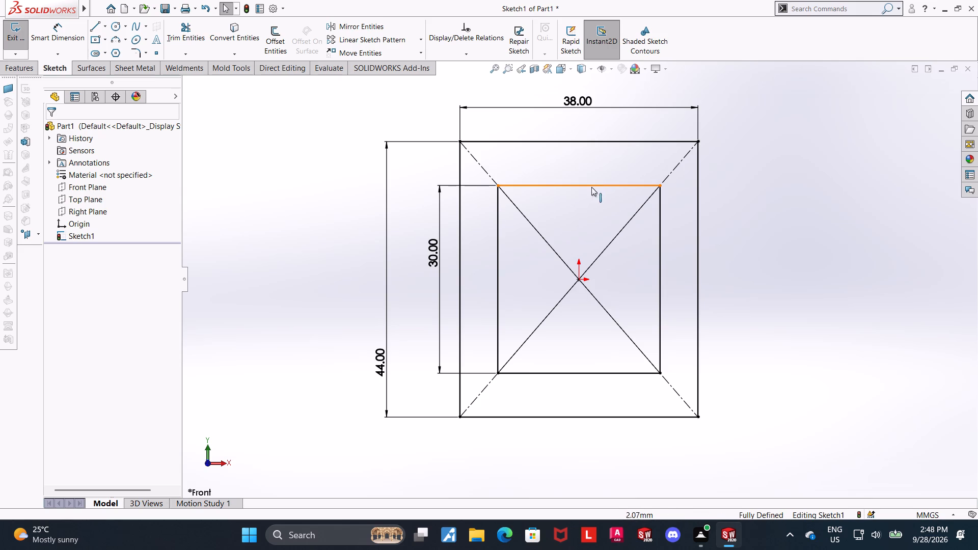
Round all four corners of the inner rectangle with 2 mm sketch fillets.
left_click(140, 54)
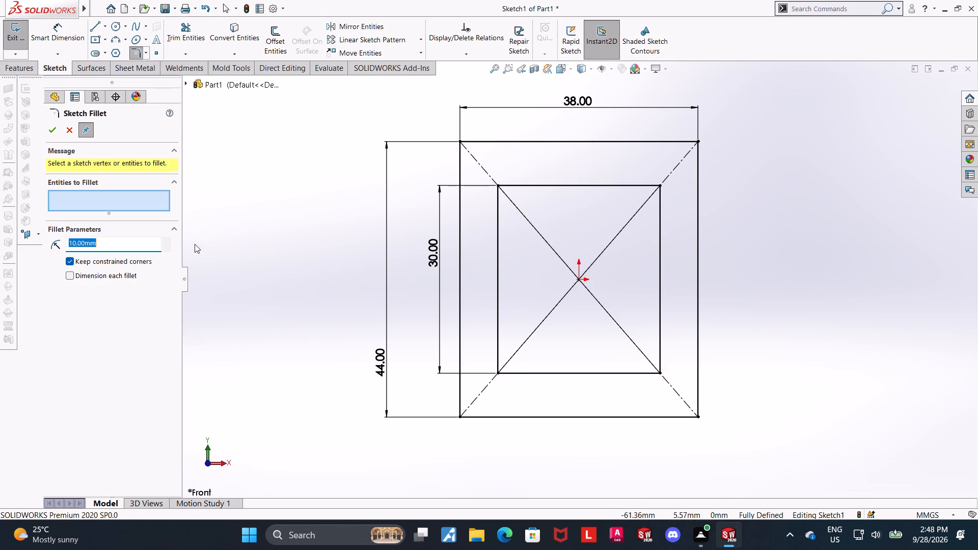
key("2")
key("Return")
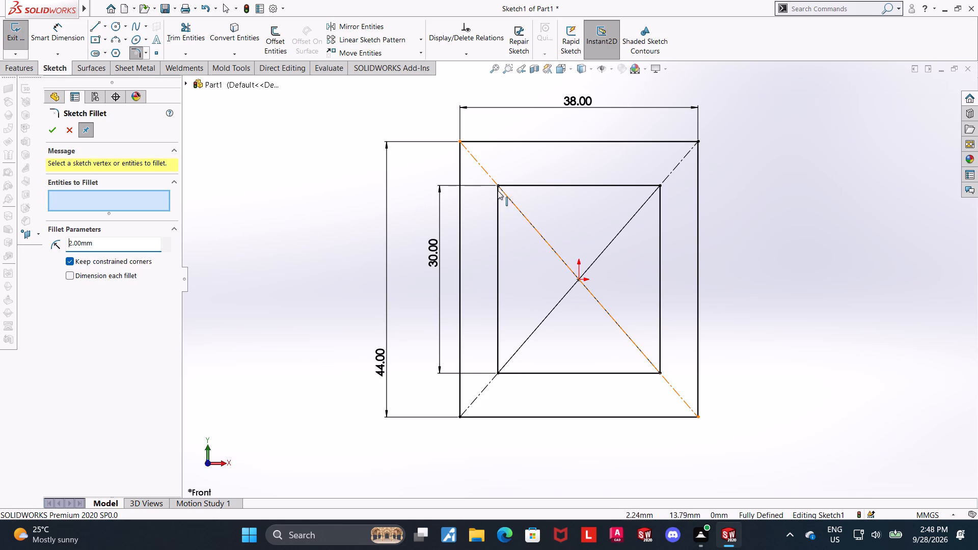
left_click(499, 185)
left_click(660, 186)
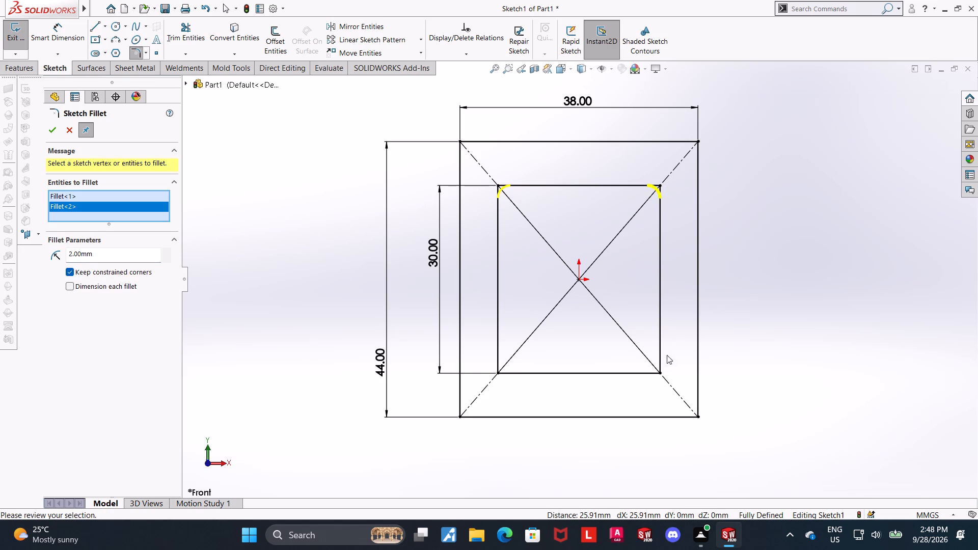
left_click(660, 372)
left_click(495, 373)
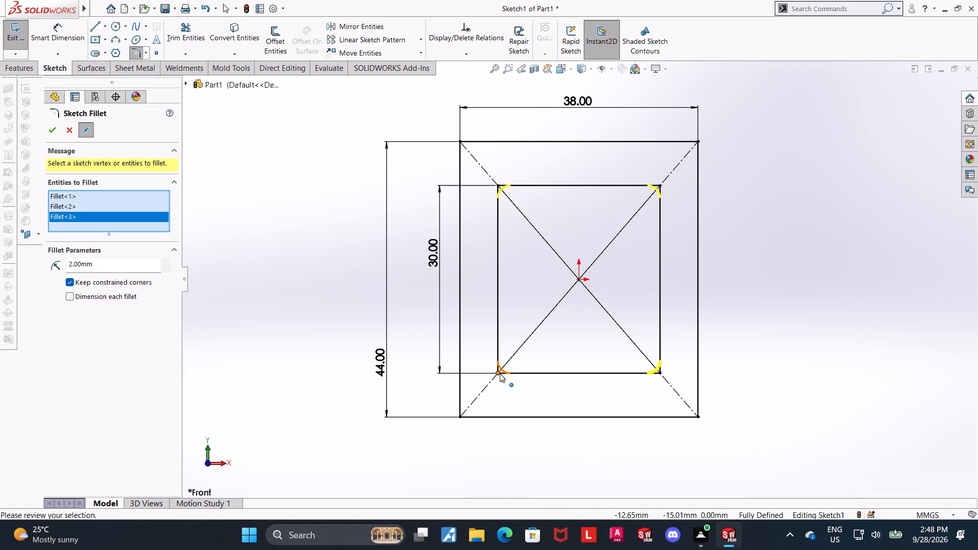
left_click(500, 373)
left_click(51, 134)
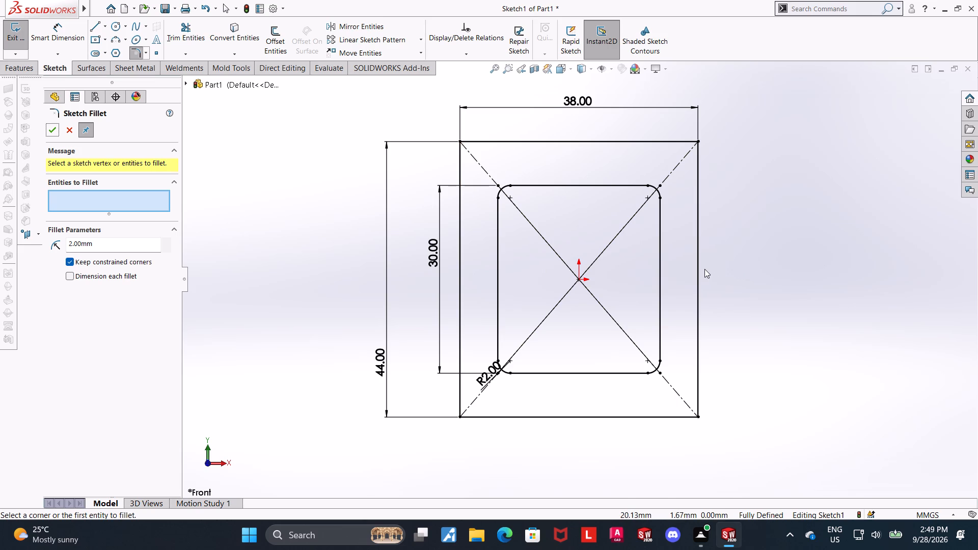
scroll(753, 276, "up", 1)
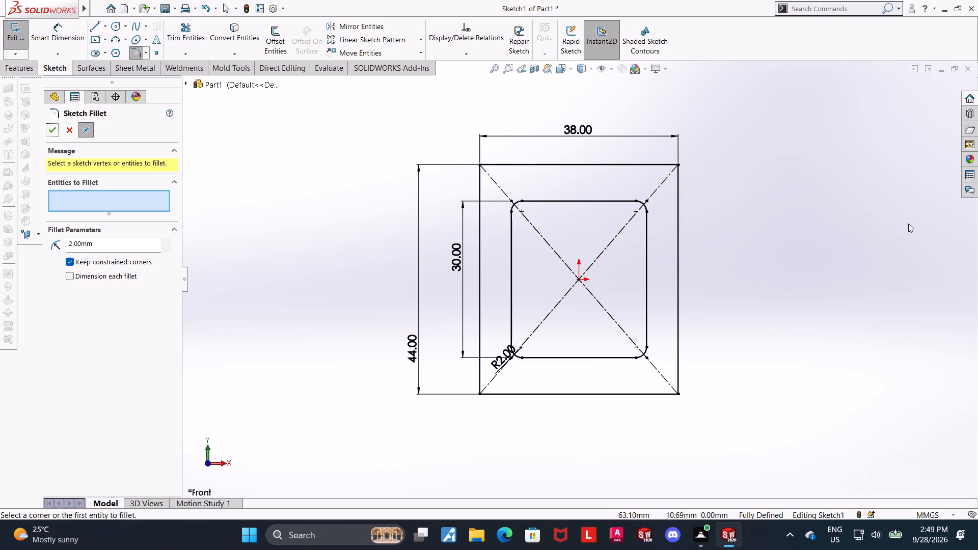
scroll(770, 349, "up", 2)
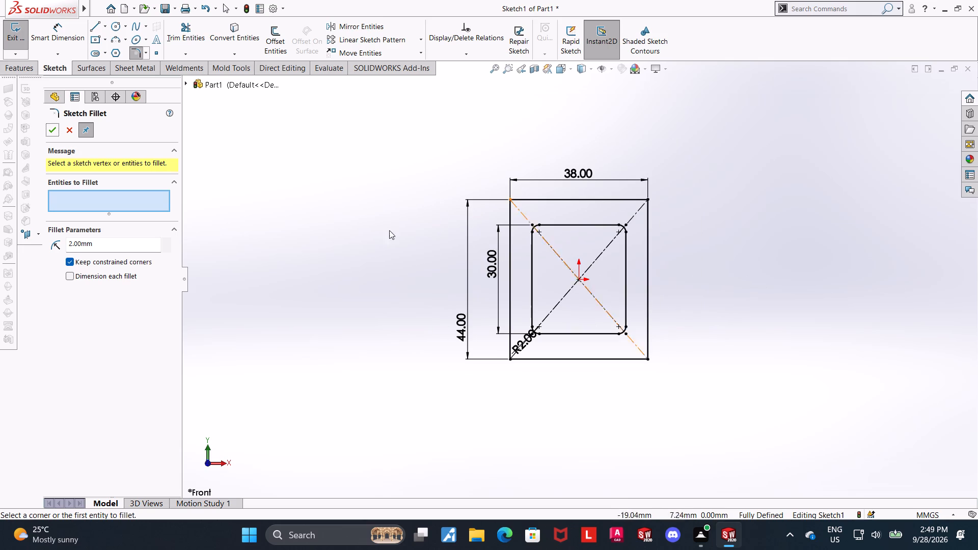
left_click(52, 130)
Finish the sketch and extrude the frame profile 20 mm with the Mid Plane end condition.
scroll(704, 169, "up", 1)
middle_click(630, 197)
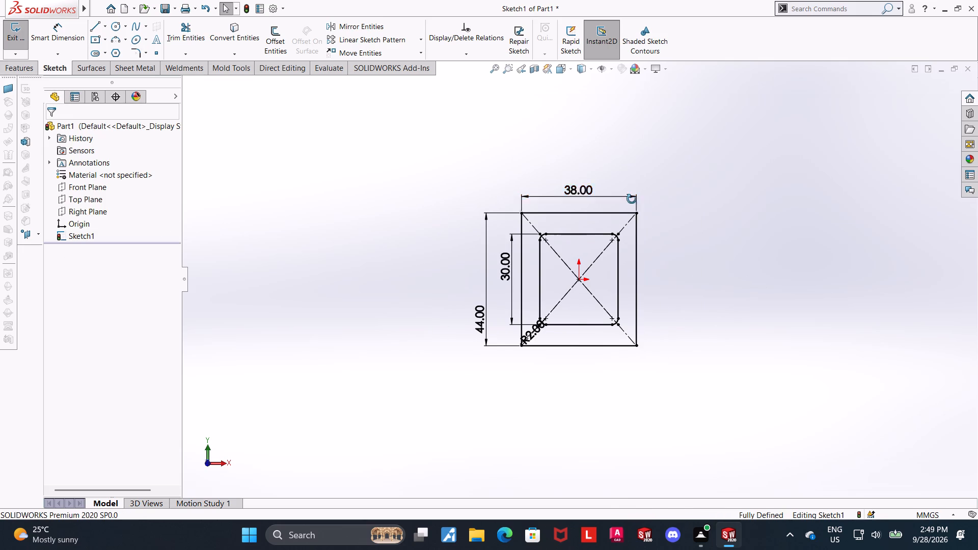
middle_click_drag(756, 222, 711, 228)
left_click(13, 34)
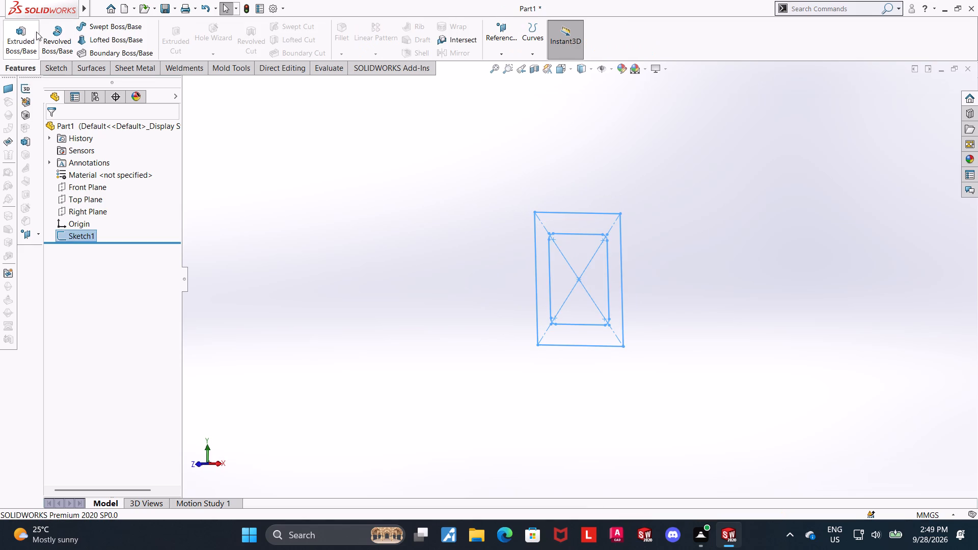
left_click(19, 33)
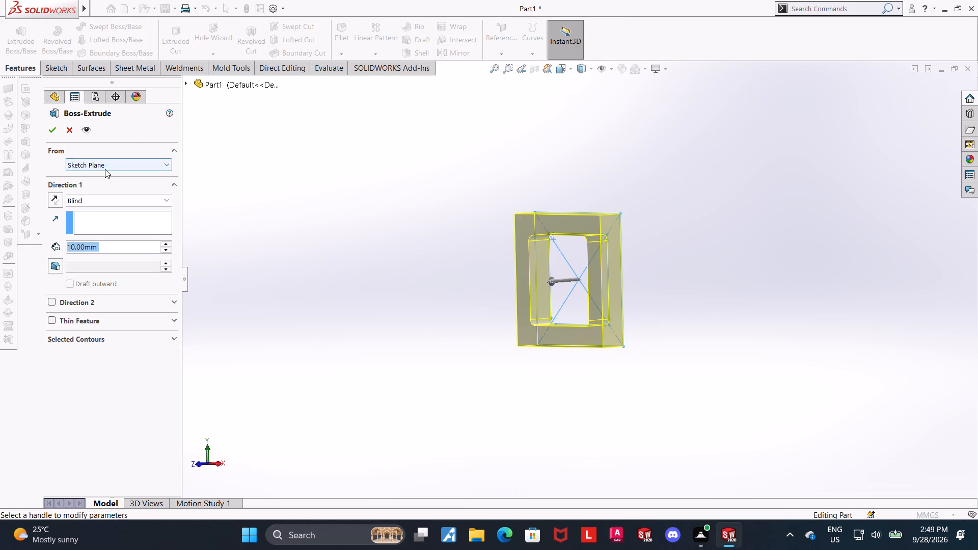
left_click(78, 197)
left_click(94, 253)
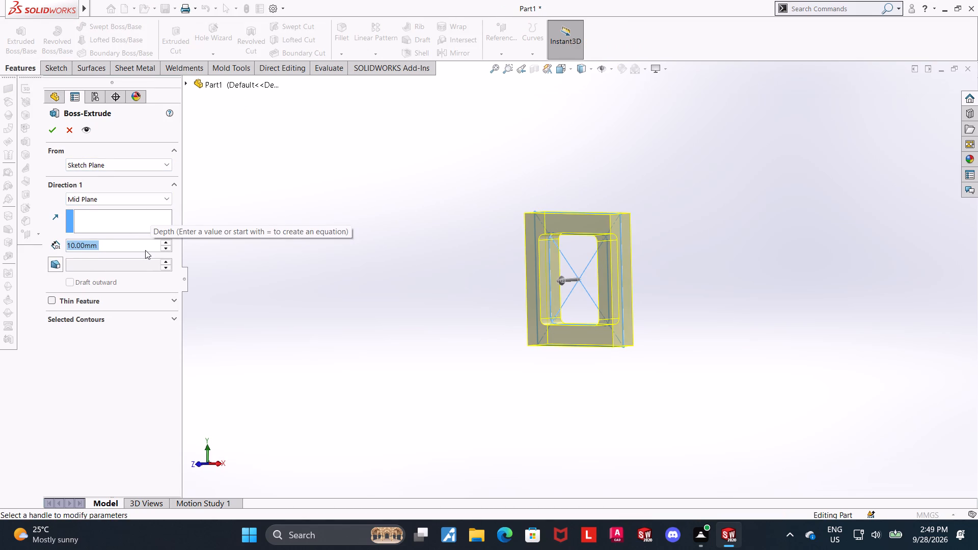
type("20")
key("Return")
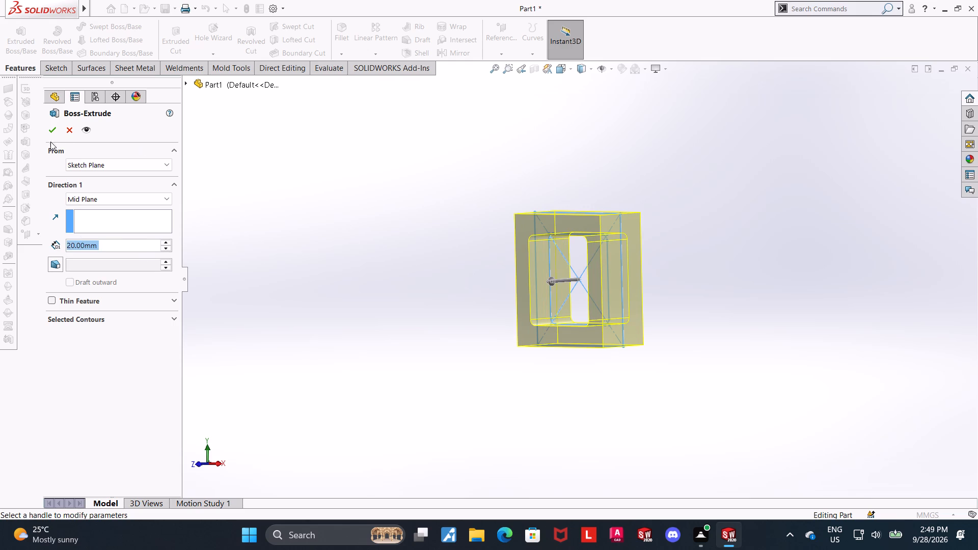
left_click(46, 134)
left_click(410, 326)
Open a new sketch on the frame's front face and orient the view normal to it.
scroll(661, 326, "up", 1)
middle_click_drag(723, 315, 743, 315)
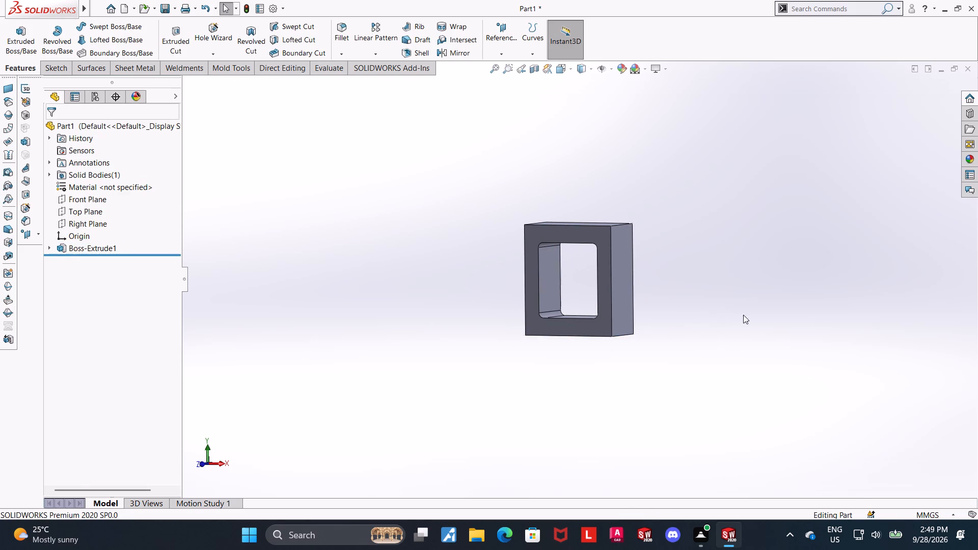
left_click(604, 288)
left_click(650, 262)
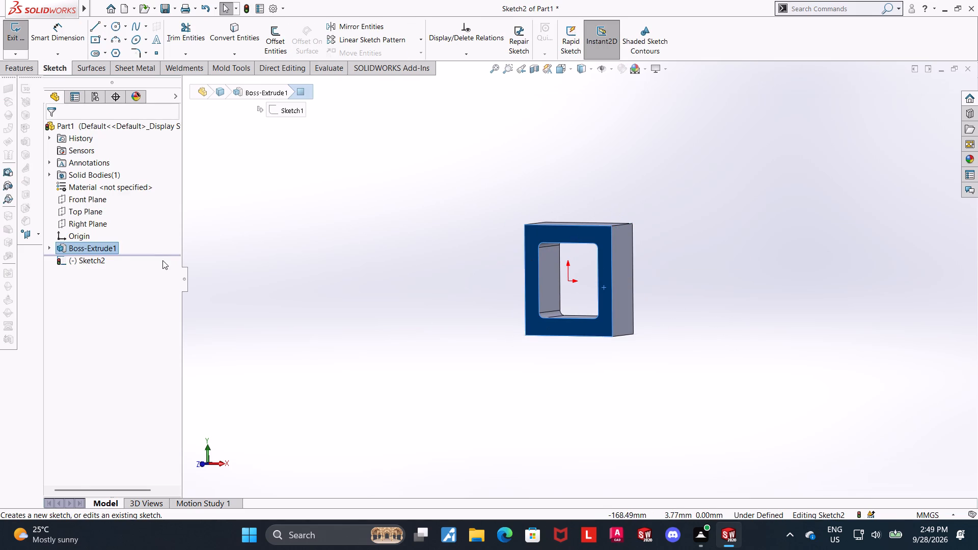
left_click(86, 263)
left_click(116, 250)
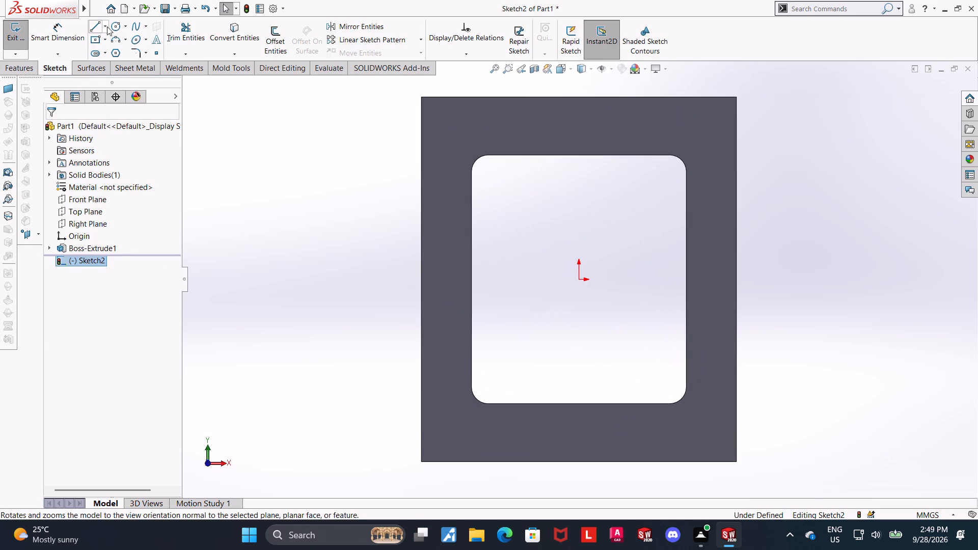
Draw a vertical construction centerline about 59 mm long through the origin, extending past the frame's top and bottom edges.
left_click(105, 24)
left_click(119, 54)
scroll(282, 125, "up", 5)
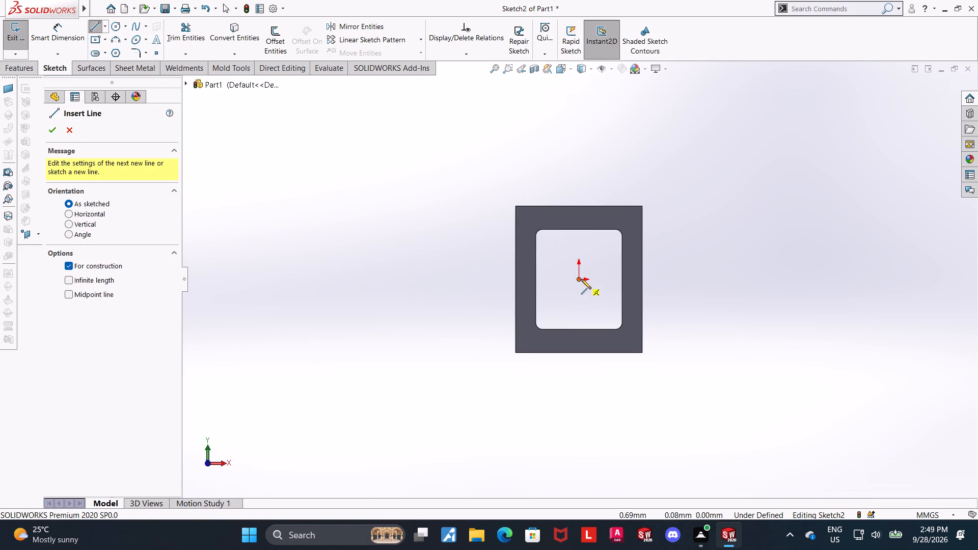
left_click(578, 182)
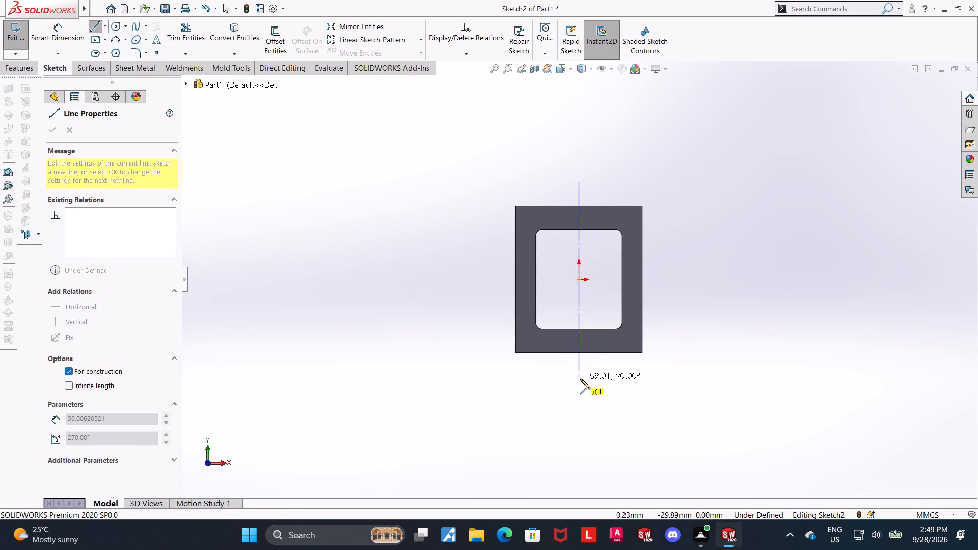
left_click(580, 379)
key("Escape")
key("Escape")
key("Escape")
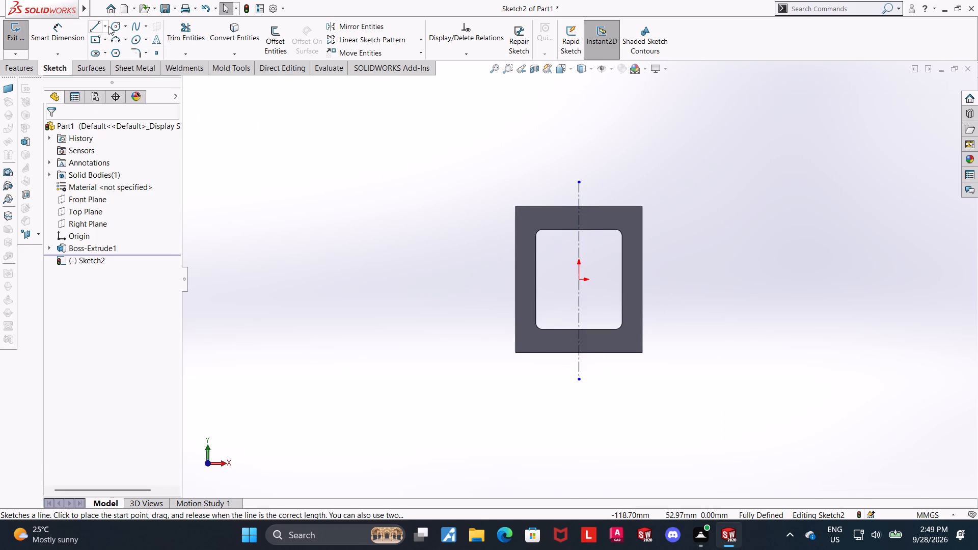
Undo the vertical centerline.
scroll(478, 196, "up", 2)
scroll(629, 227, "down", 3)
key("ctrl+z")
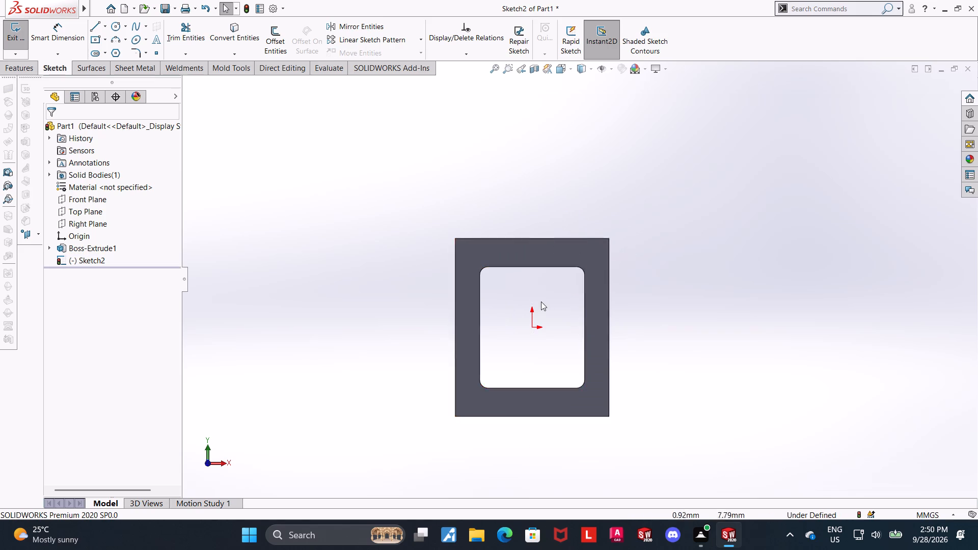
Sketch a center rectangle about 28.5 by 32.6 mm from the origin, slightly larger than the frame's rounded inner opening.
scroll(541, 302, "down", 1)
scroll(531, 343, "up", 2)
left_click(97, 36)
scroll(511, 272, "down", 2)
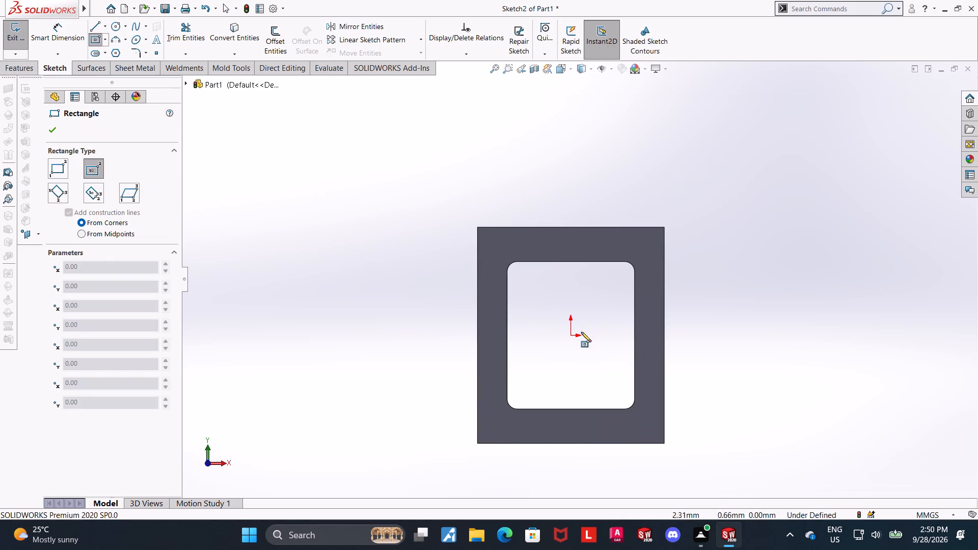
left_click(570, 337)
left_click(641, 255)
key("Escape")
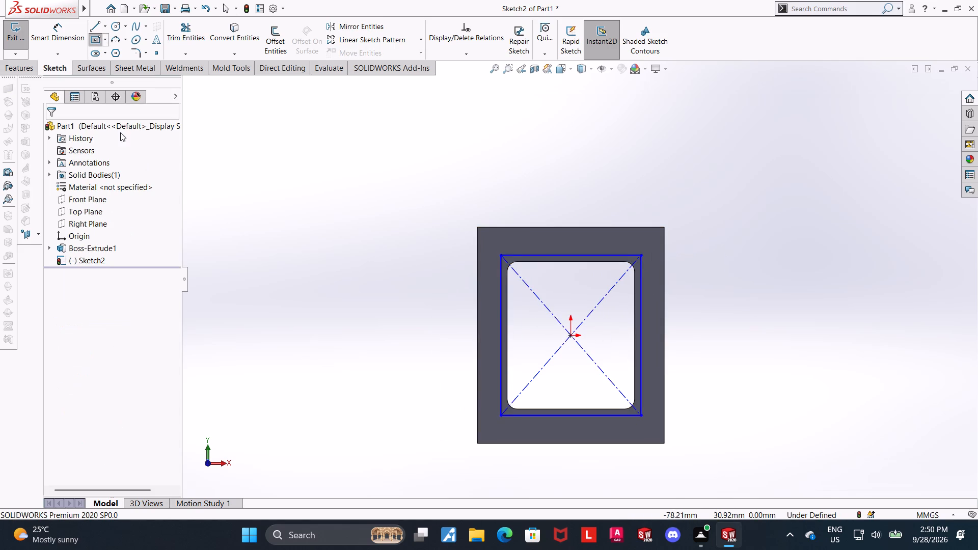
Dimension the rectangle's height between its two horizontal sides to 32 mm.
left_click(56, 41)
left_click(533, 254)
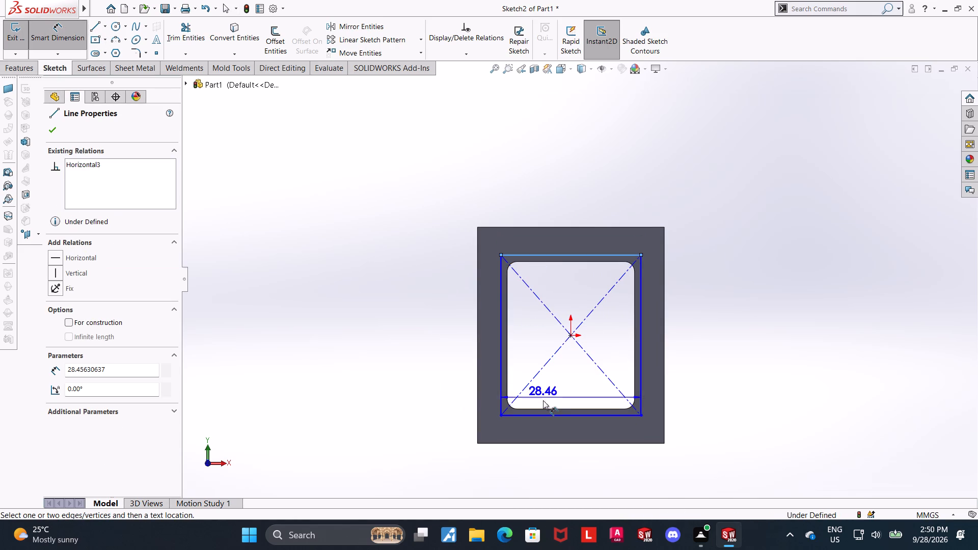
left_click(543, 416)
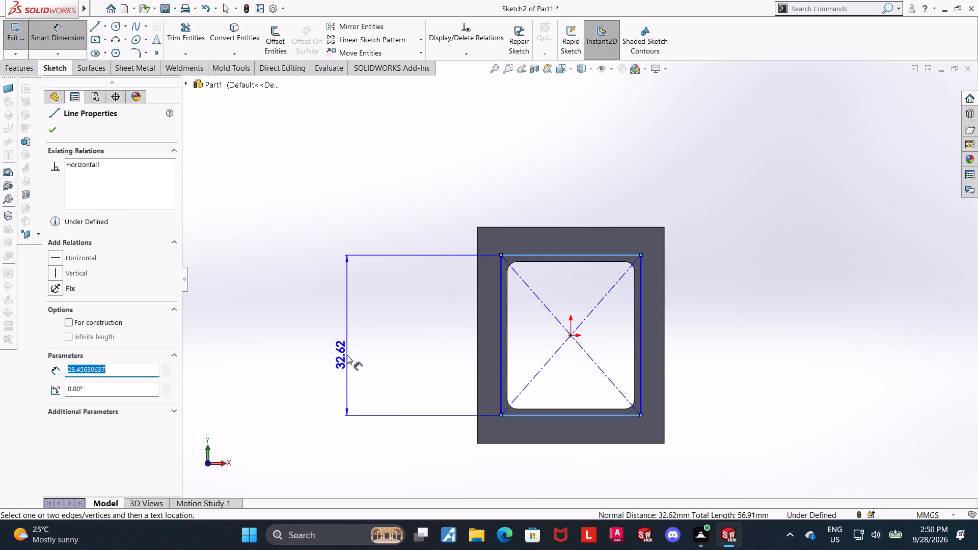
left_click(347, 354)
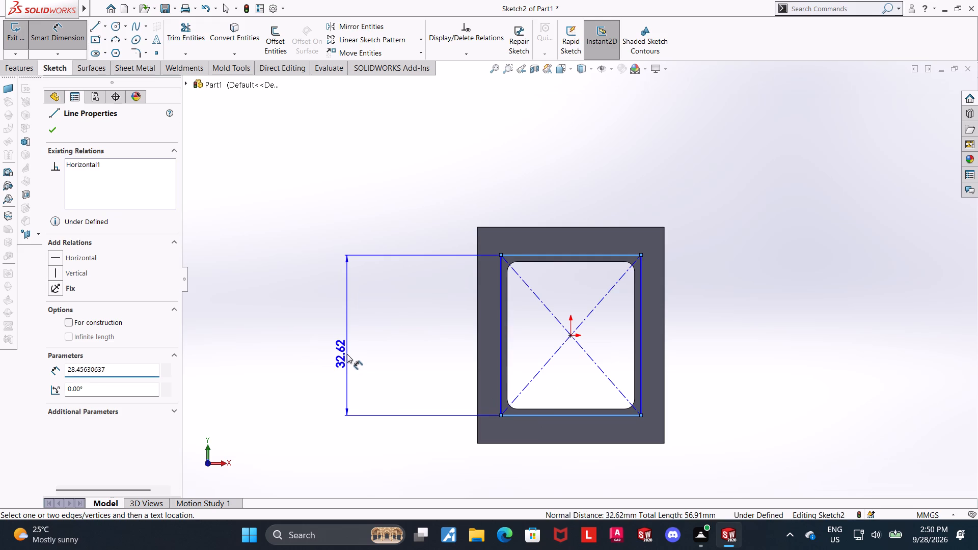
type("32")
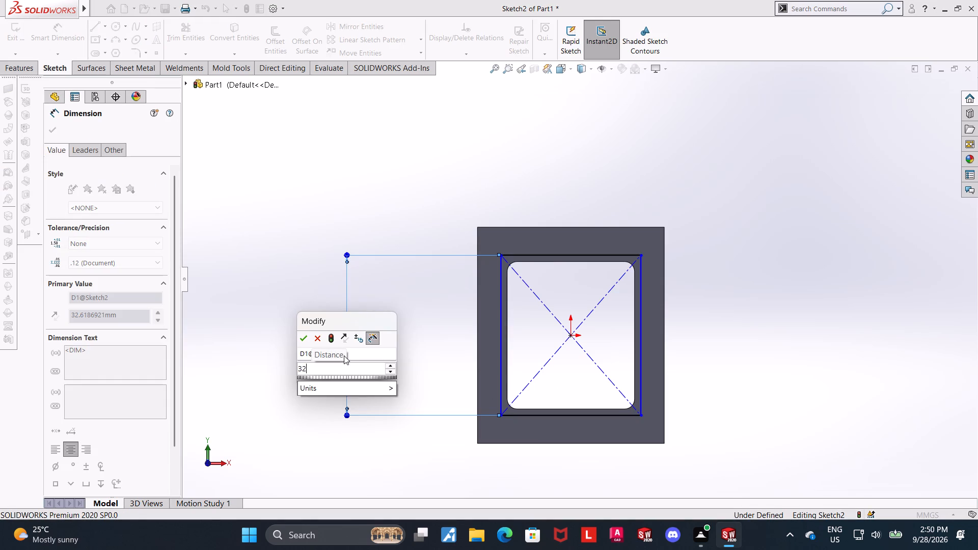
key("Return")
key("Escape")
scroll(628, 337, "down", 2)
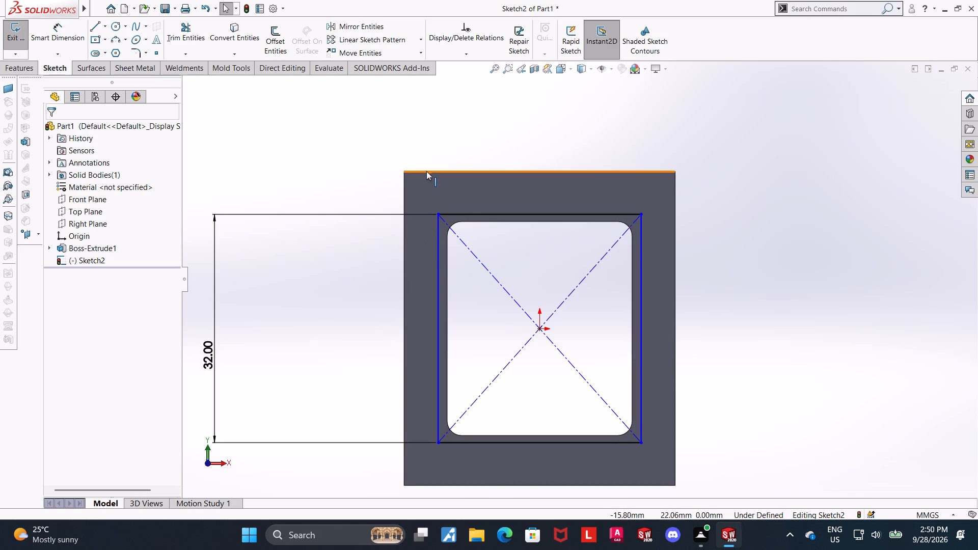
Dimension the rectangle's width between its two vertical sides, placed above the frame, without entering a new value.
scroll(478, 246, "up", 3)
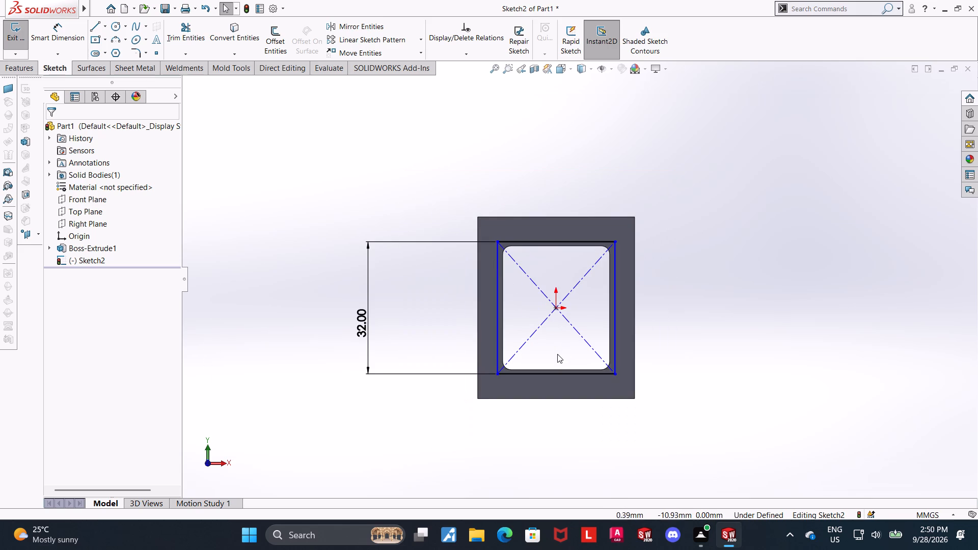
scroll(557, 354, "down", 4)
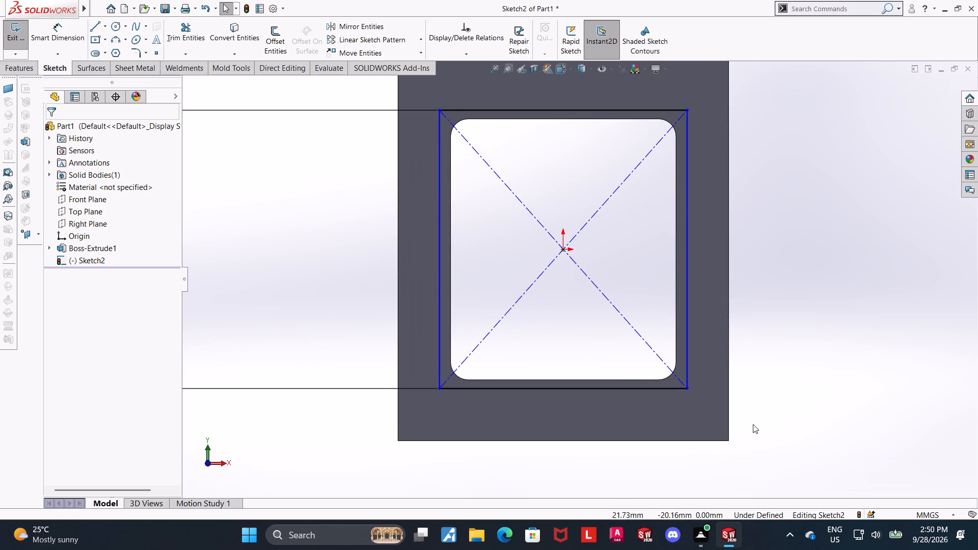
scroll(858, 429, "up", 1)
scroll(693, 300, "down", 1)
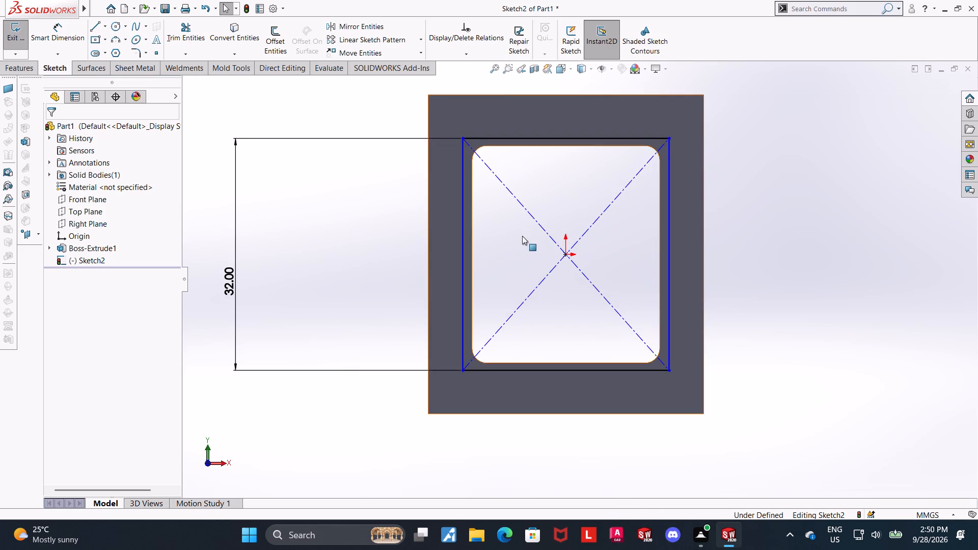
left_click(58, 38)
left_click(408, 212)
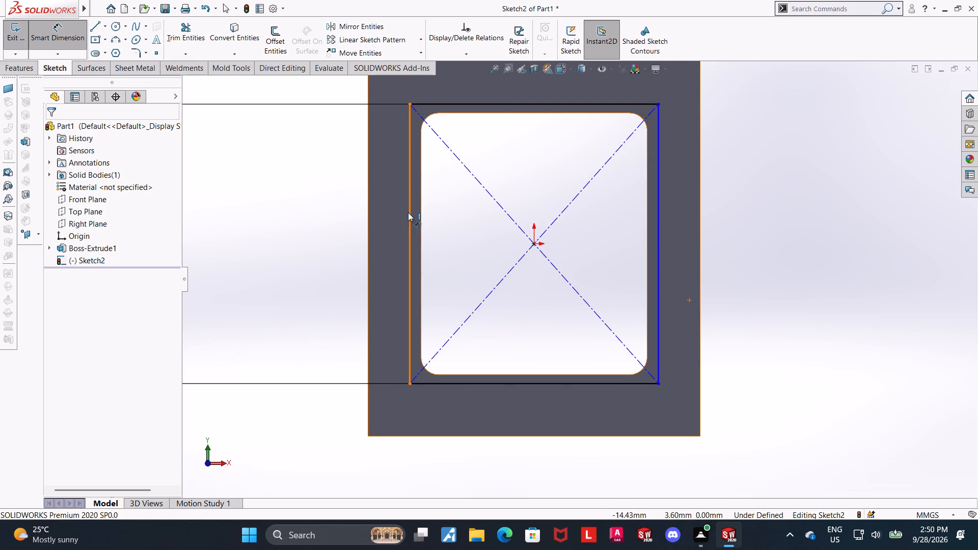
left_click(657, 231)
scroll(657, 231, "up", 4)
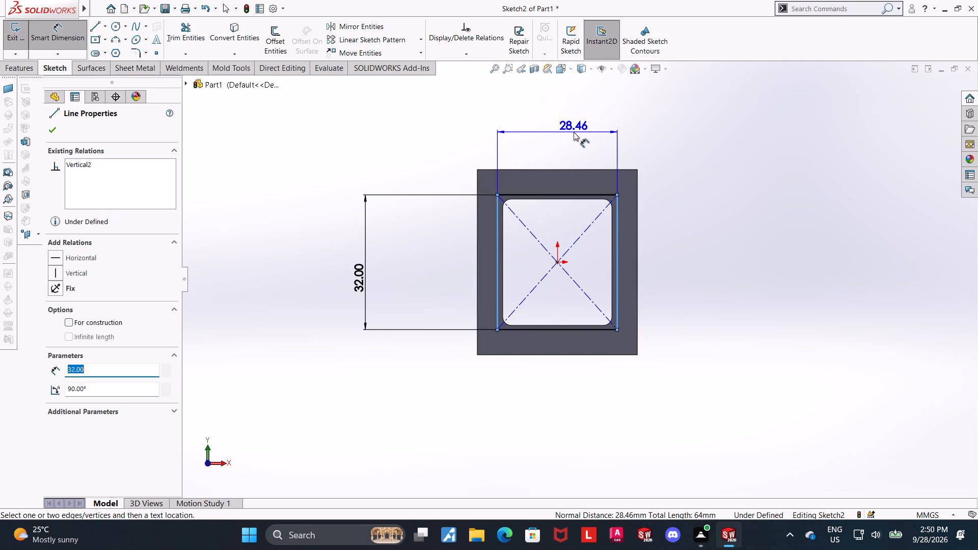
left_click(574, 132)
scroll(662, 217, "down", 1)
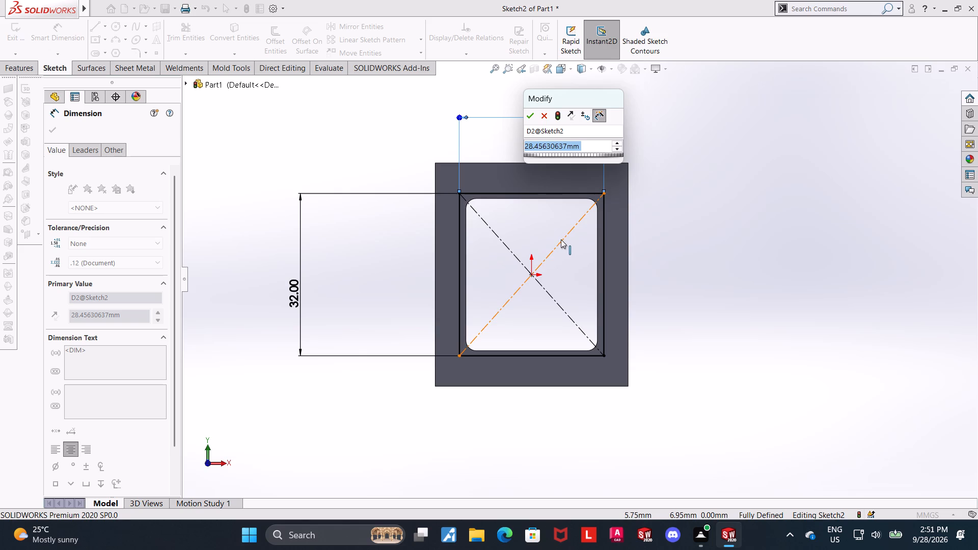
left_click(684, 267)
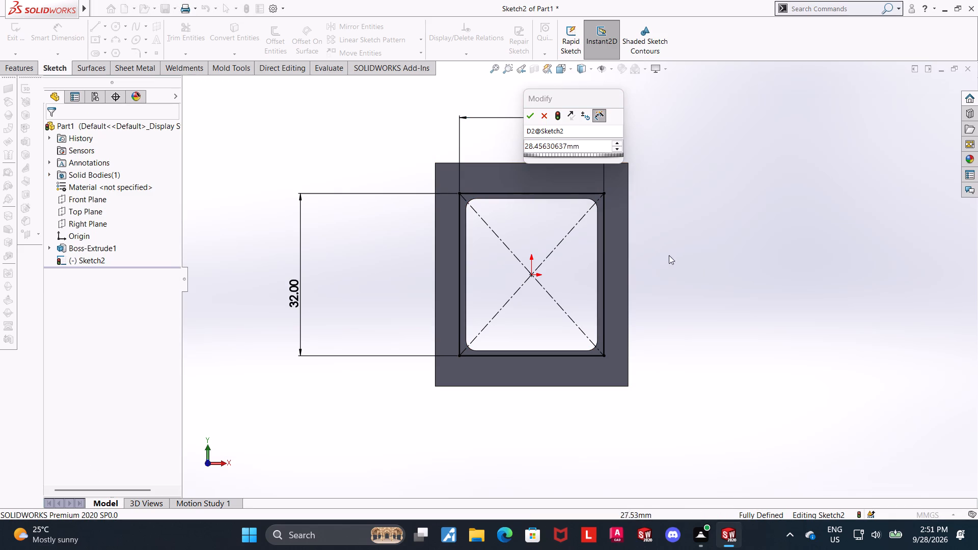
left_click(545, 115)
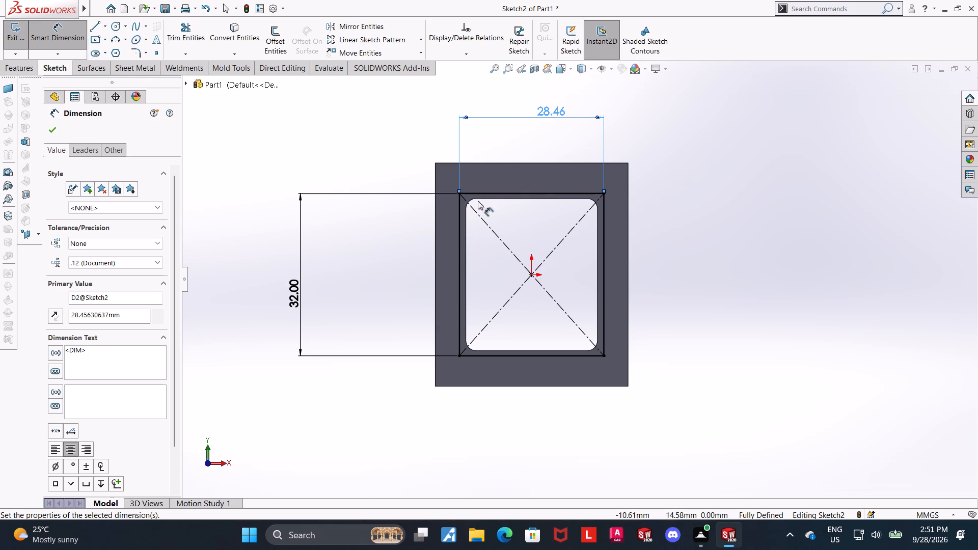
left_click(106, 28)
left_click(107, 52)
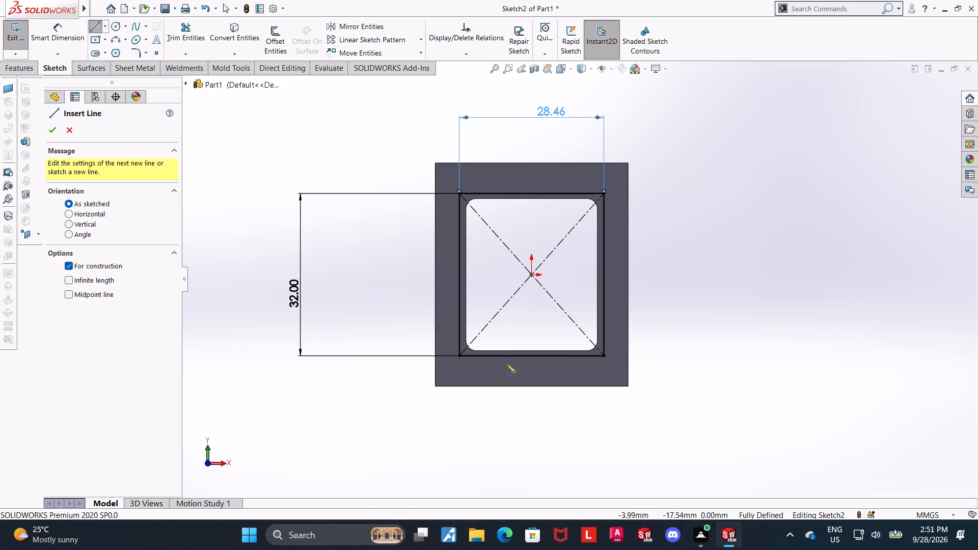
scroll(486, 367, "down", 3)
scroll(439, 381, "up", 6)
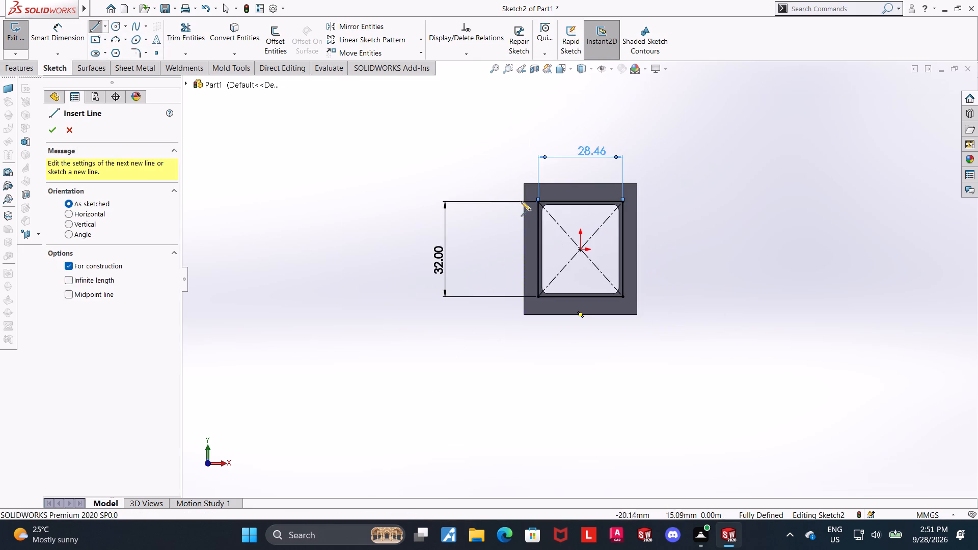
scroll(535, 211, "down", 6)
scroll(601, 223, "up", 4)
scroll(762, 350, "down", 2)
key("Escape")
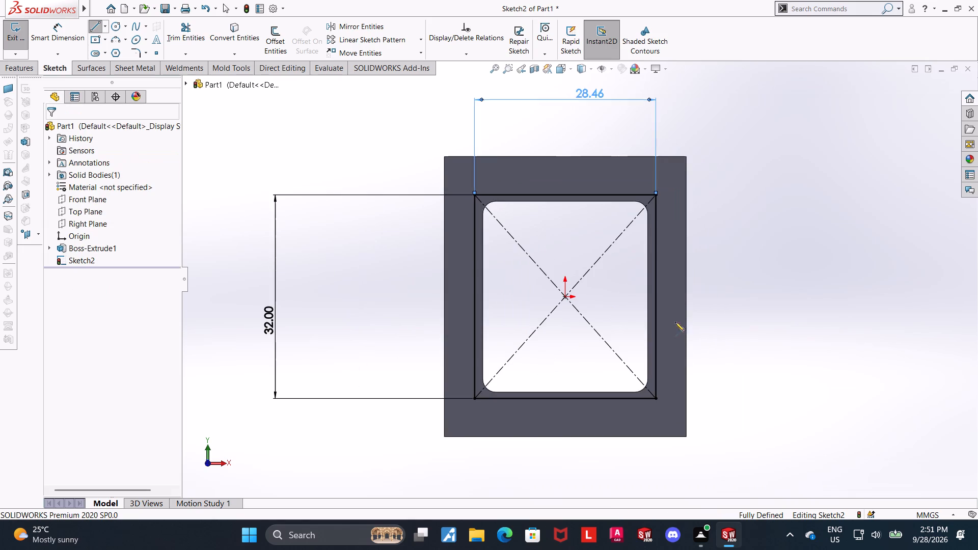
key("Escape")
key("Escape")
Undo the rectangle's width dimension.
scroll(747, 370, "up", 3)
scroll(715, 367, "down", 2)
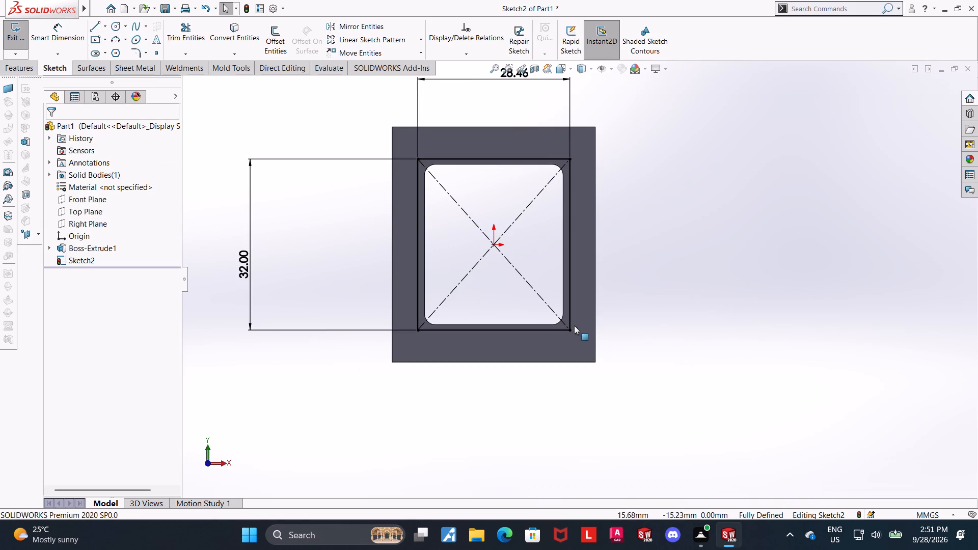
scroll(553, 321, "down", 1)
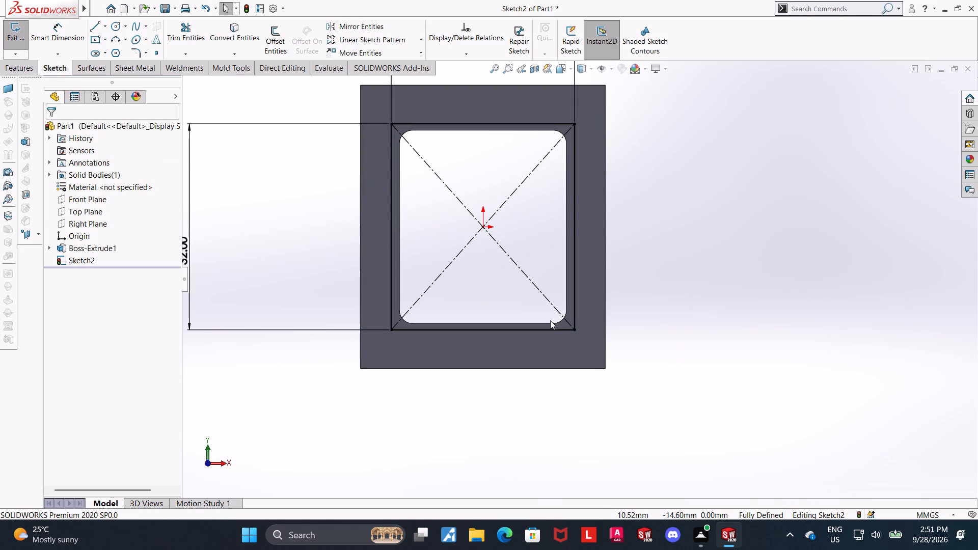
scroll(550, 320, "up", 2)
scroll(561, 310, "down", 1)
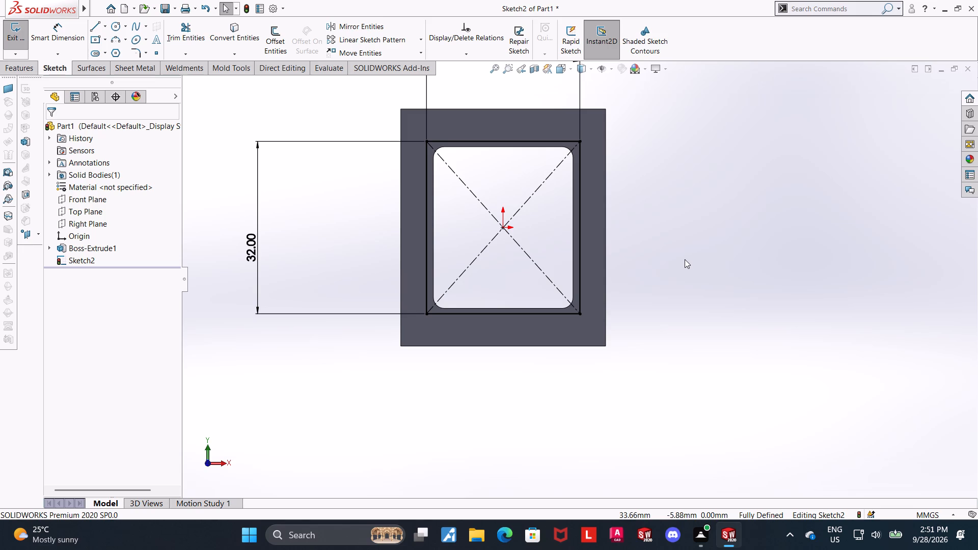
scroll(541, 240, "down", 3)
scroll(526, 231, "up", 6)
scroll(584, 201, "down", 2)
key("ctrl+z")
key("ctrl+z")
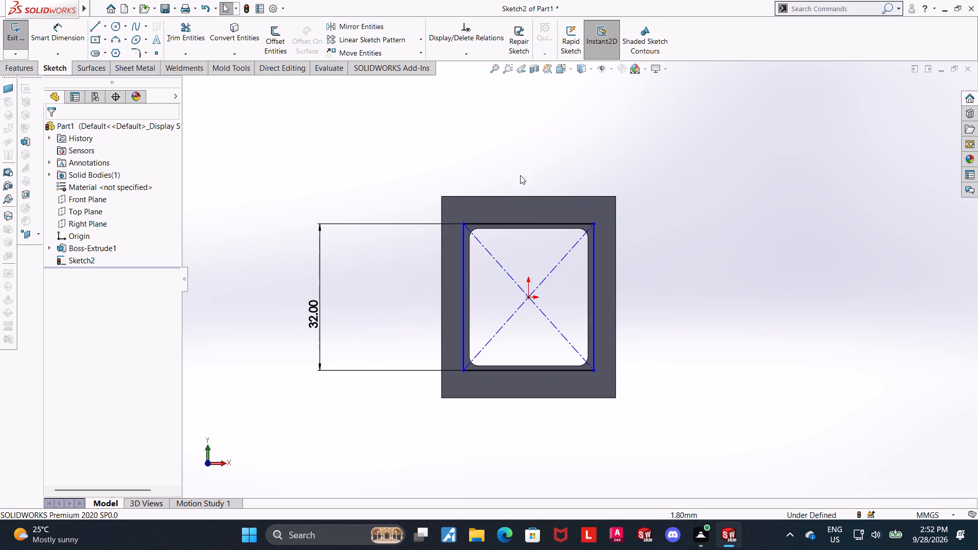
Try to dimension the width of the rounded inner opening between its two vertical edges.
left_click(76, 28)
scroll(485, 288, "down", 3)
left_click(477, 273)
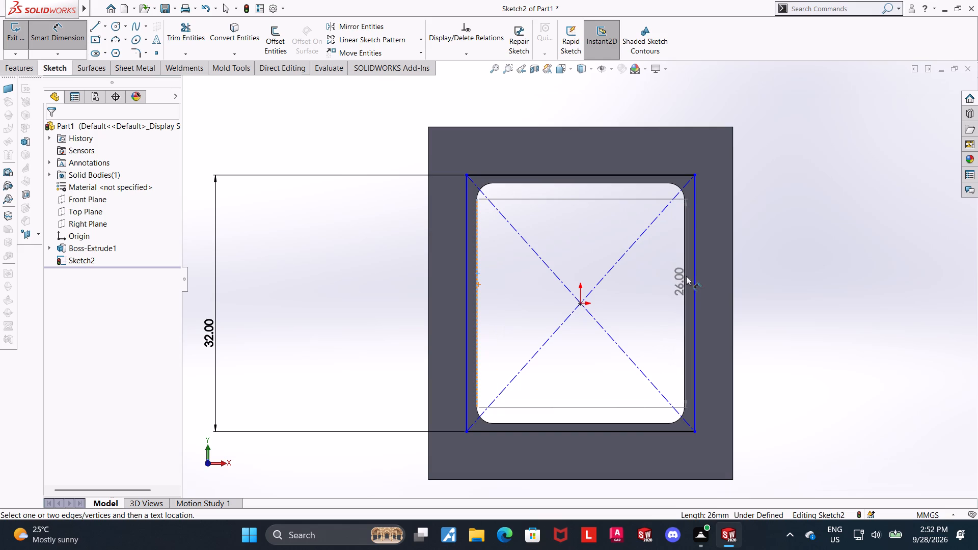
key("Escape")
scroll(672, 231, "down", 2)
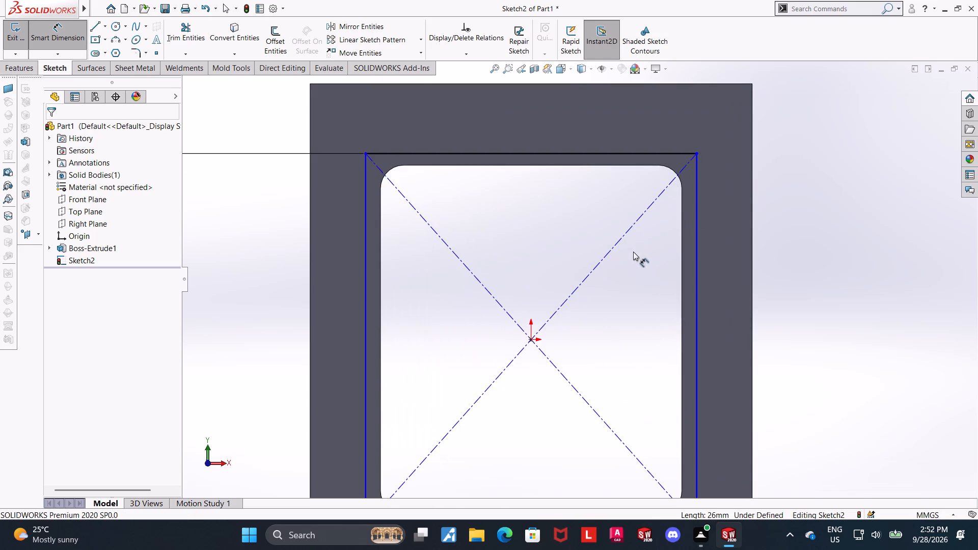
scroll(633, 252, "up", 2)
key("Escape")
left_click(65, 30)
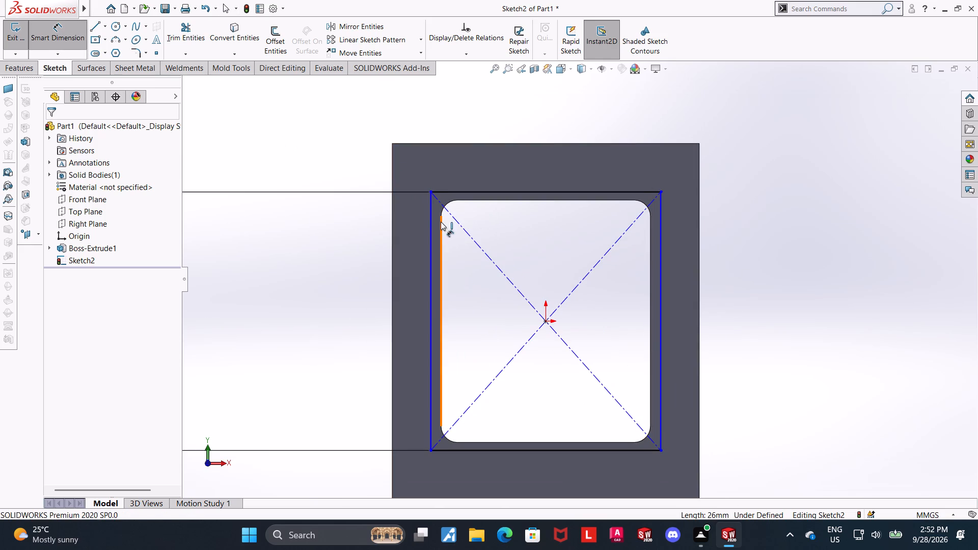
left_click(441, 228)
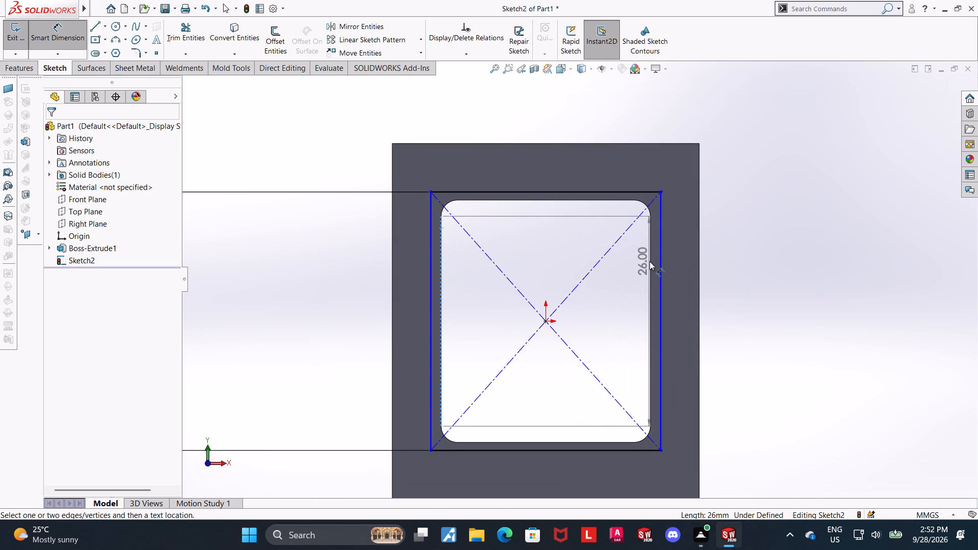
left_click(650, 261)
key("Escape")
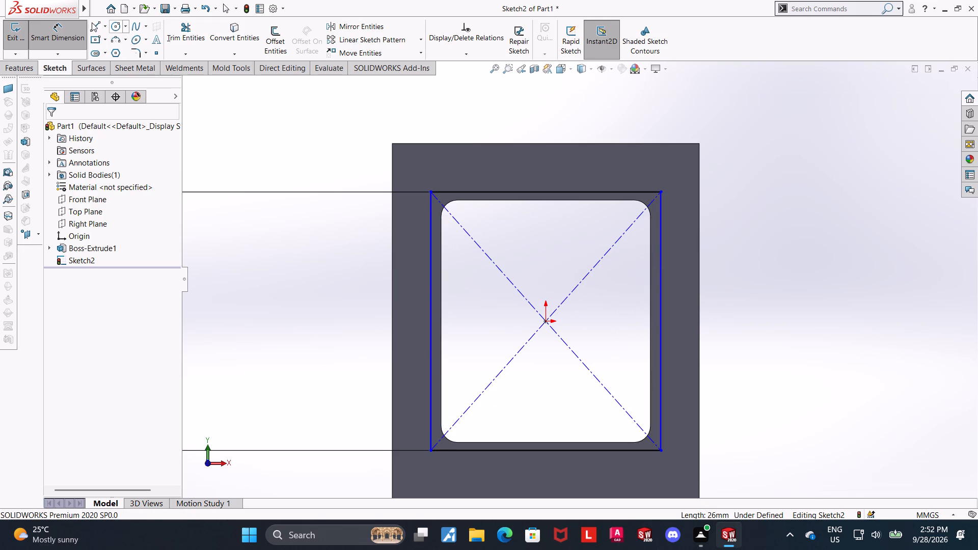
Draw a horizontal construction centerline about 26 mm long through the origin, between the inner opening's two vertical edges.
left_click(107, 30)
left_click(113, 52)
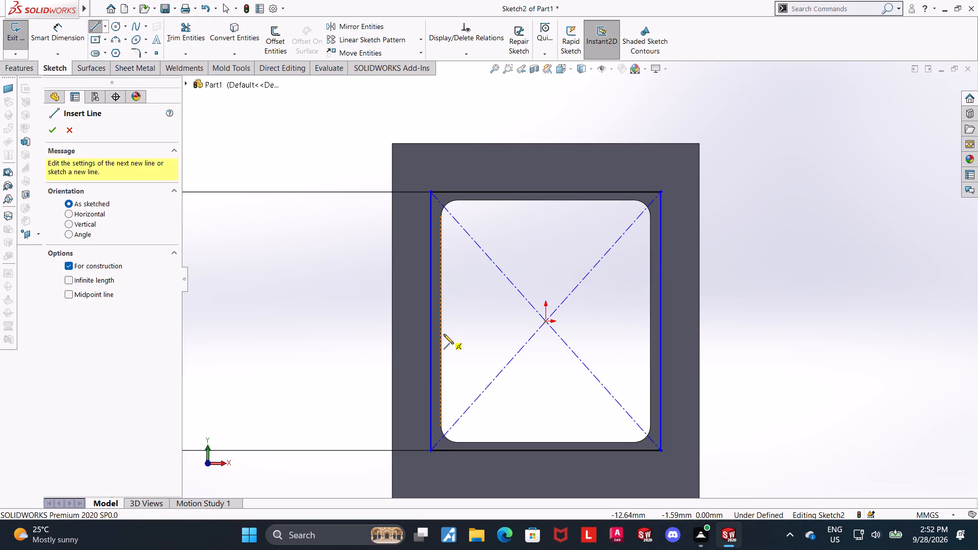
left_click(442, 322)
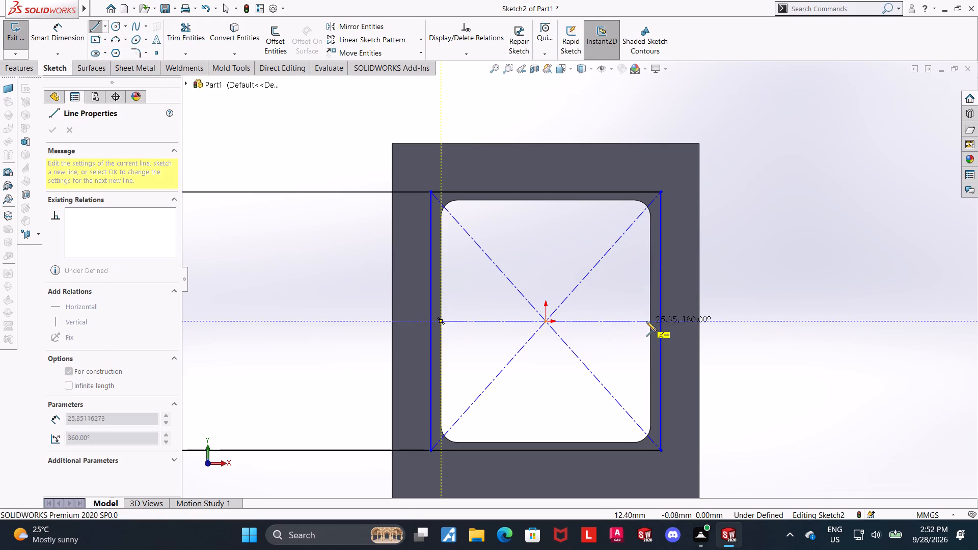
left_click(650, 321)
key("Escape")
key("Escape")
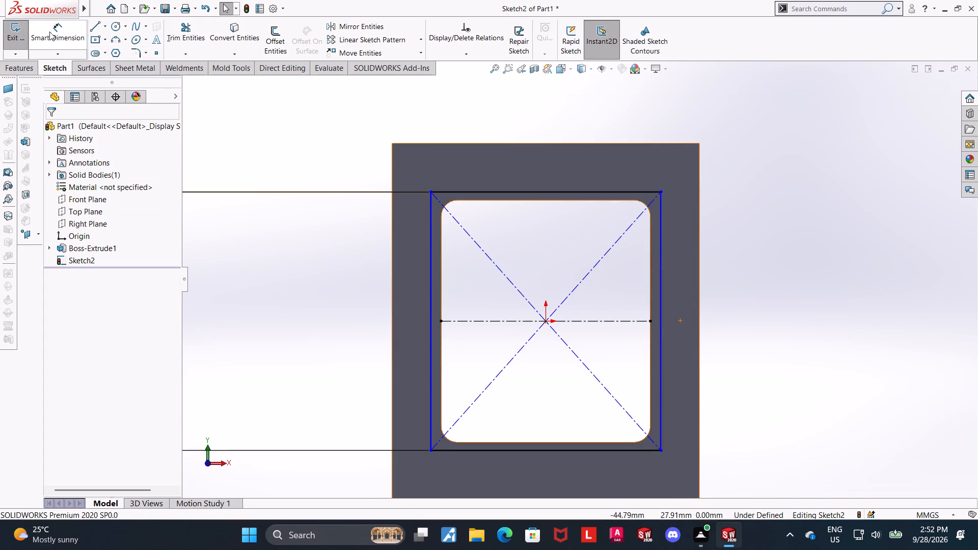
Check the horizontal centerline's length with a dimension preview, without placing the dimension.
left_click(49, 31)
left_click(595, 321)
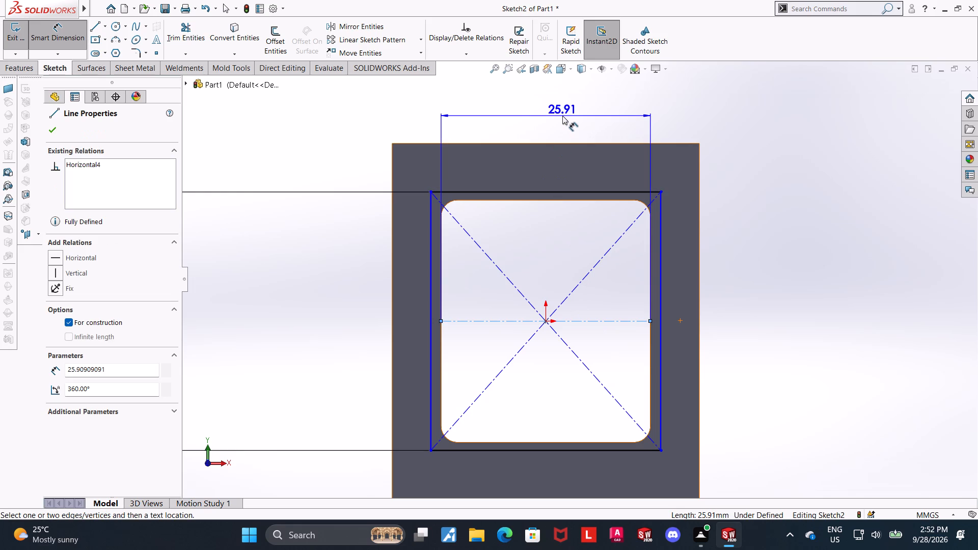
key("Escape")
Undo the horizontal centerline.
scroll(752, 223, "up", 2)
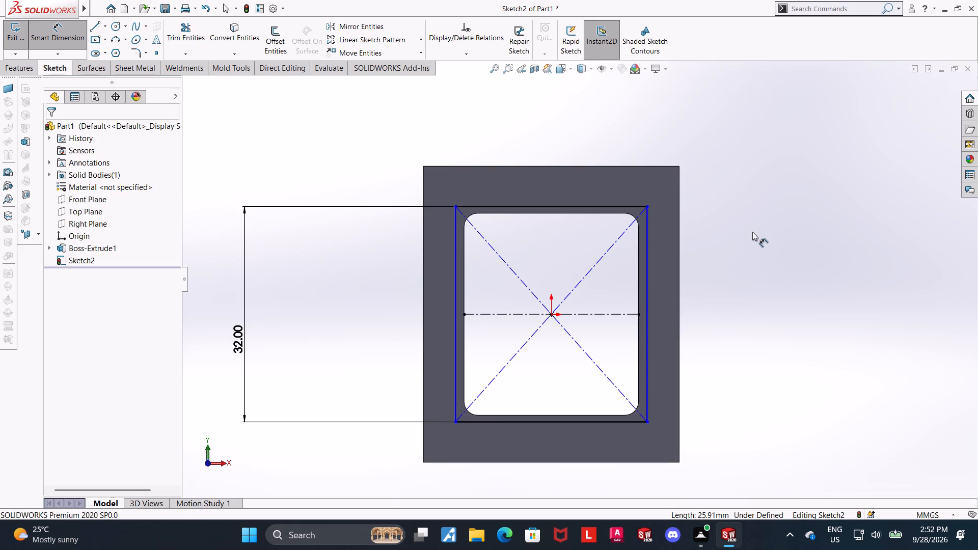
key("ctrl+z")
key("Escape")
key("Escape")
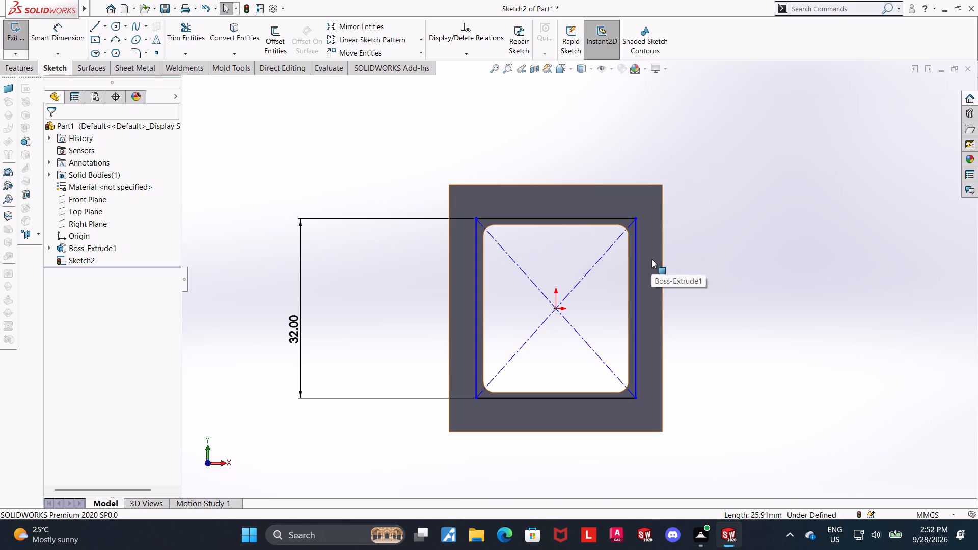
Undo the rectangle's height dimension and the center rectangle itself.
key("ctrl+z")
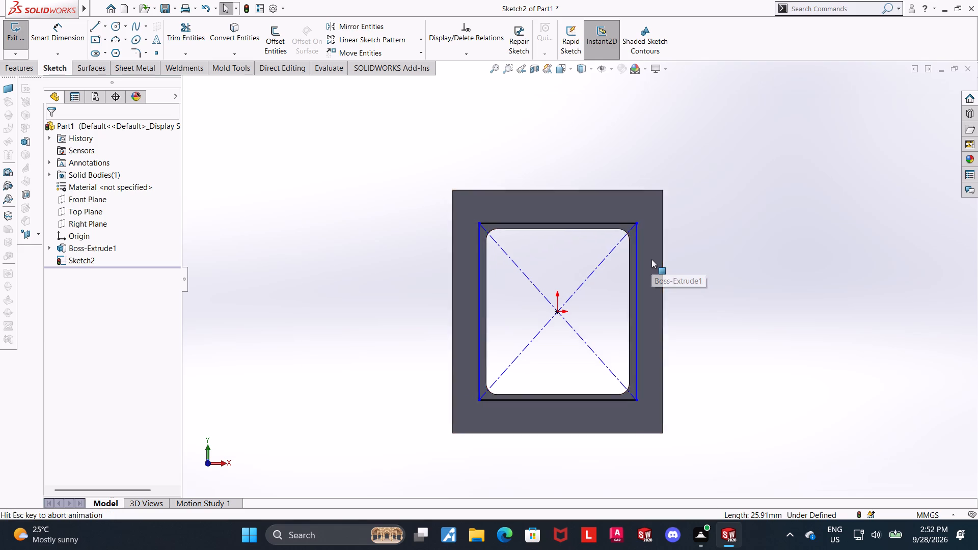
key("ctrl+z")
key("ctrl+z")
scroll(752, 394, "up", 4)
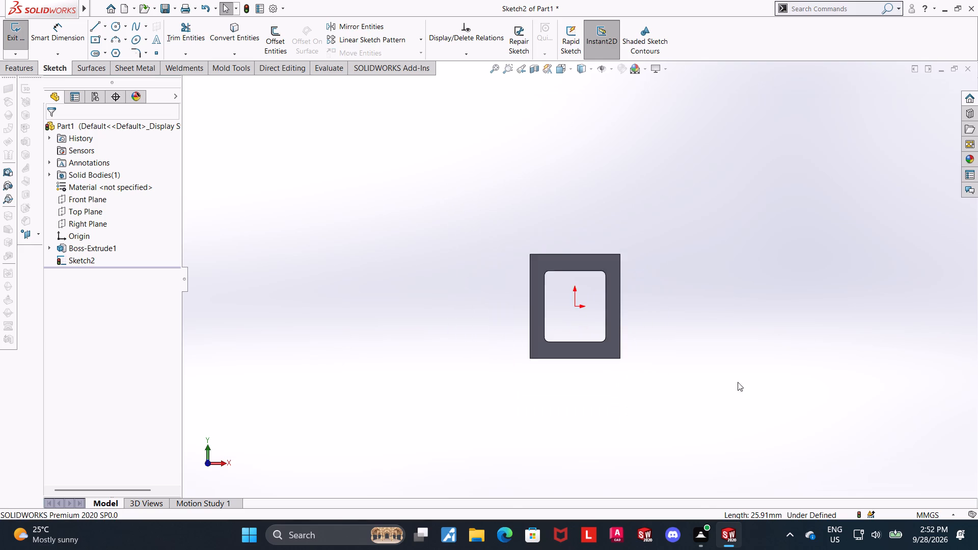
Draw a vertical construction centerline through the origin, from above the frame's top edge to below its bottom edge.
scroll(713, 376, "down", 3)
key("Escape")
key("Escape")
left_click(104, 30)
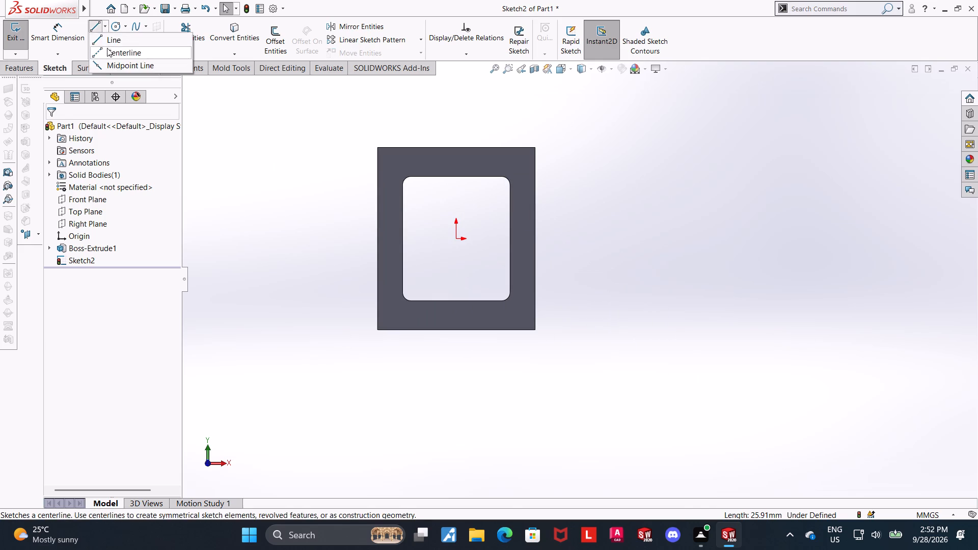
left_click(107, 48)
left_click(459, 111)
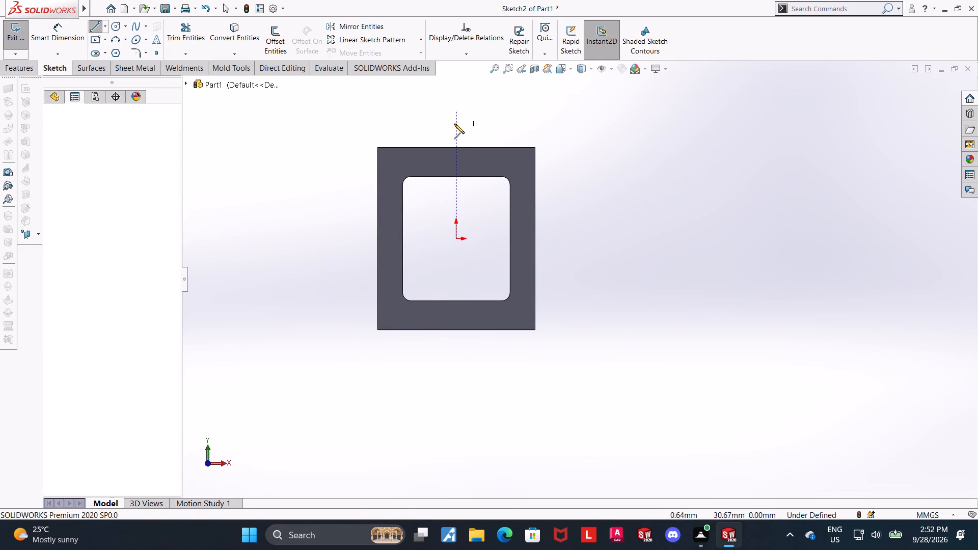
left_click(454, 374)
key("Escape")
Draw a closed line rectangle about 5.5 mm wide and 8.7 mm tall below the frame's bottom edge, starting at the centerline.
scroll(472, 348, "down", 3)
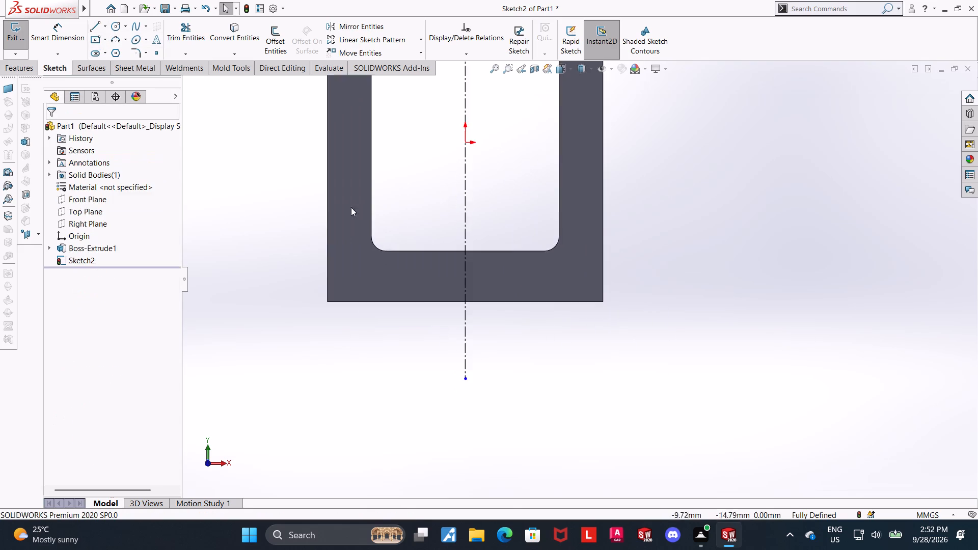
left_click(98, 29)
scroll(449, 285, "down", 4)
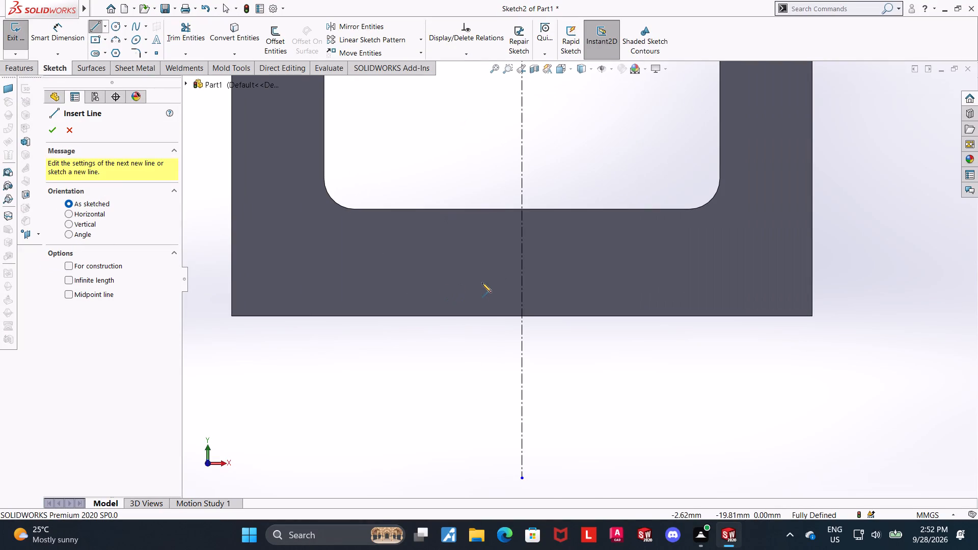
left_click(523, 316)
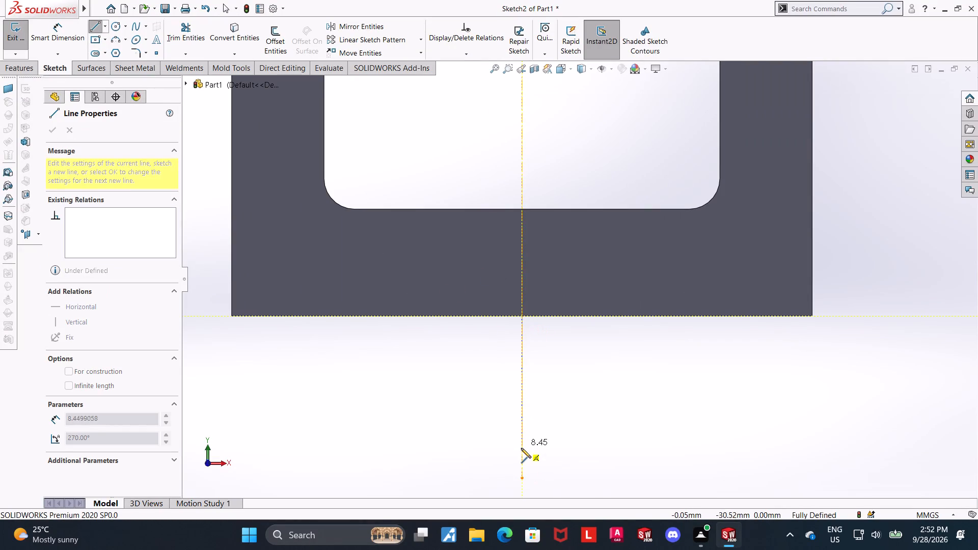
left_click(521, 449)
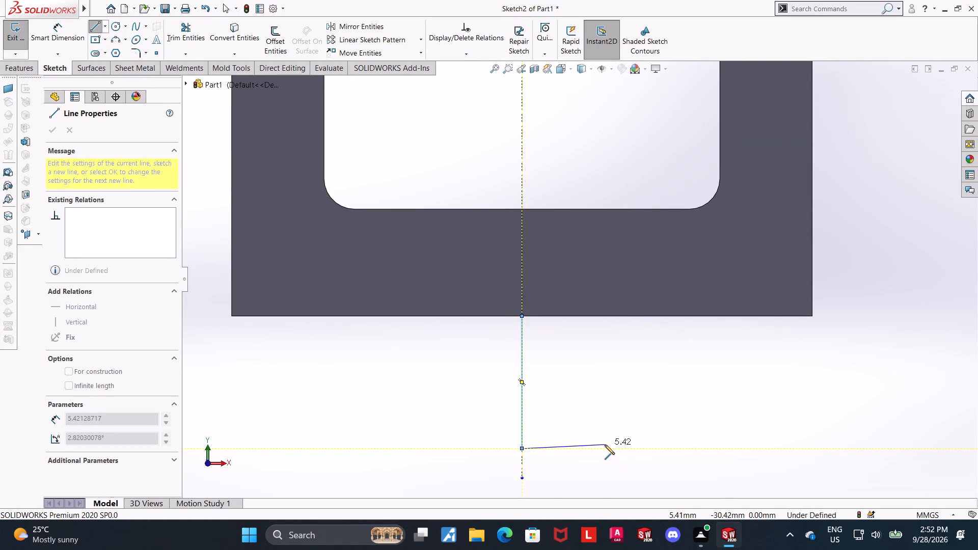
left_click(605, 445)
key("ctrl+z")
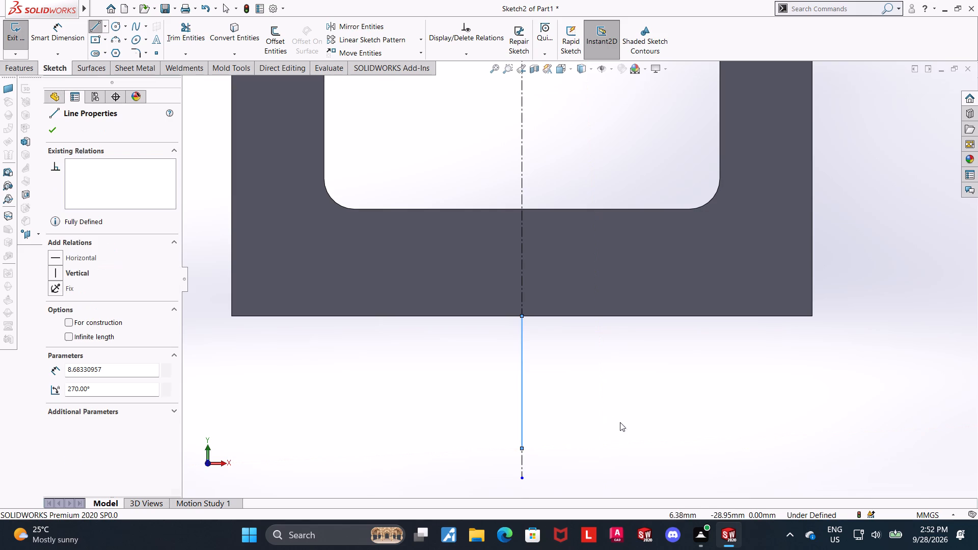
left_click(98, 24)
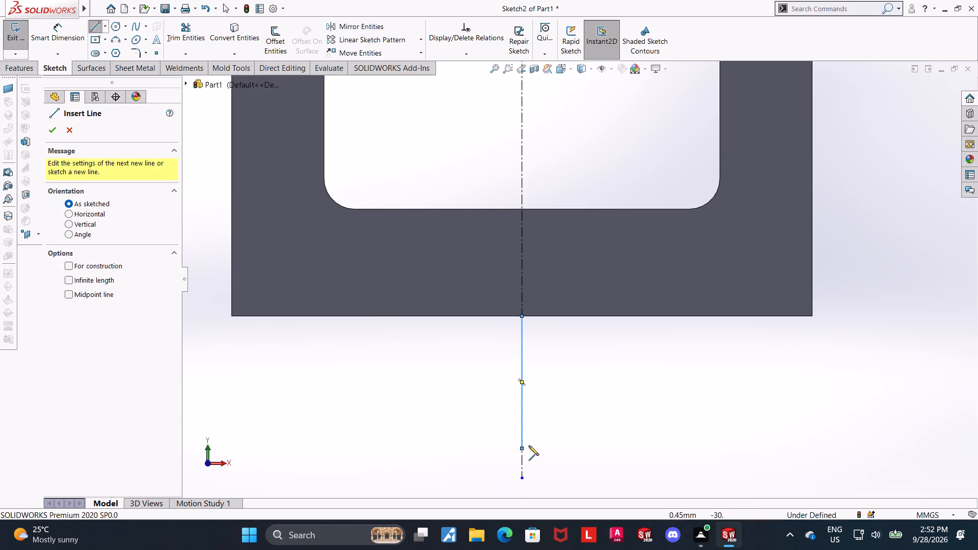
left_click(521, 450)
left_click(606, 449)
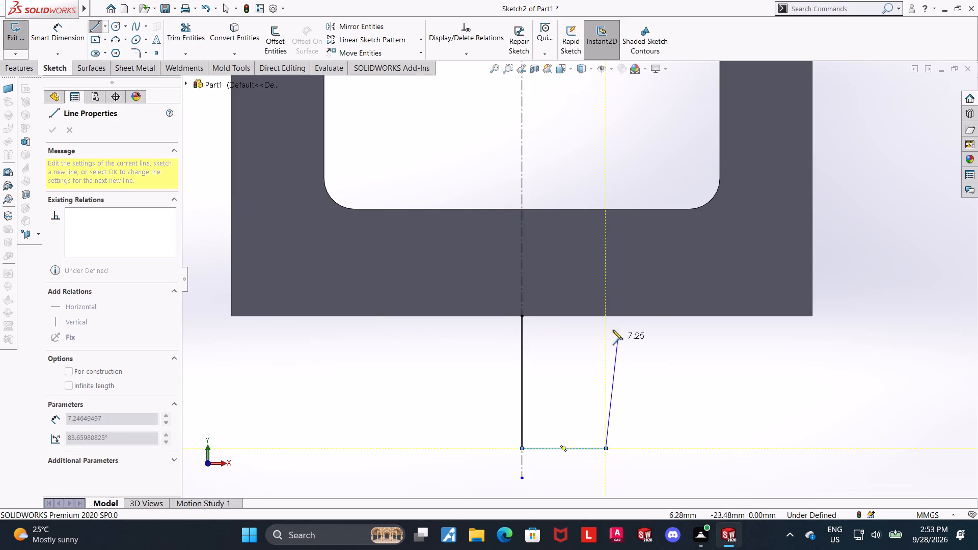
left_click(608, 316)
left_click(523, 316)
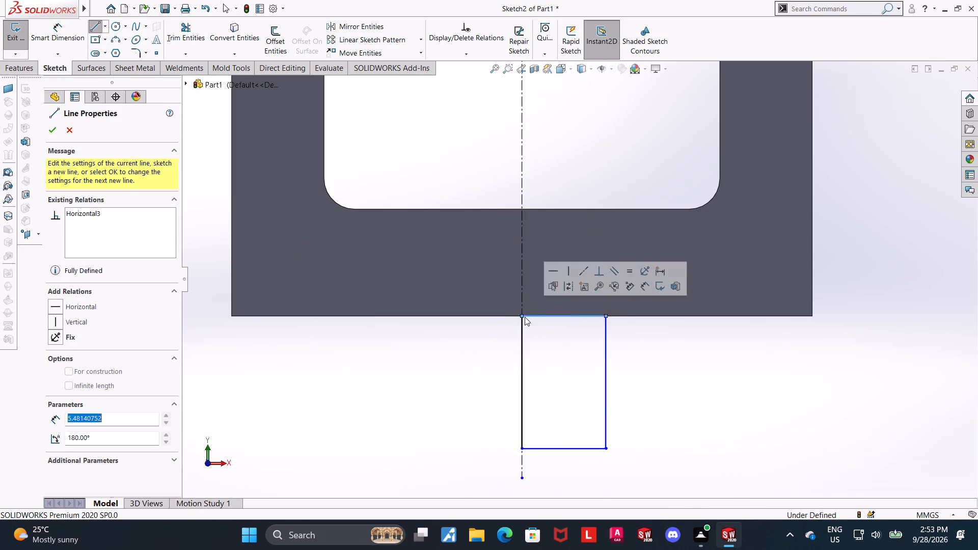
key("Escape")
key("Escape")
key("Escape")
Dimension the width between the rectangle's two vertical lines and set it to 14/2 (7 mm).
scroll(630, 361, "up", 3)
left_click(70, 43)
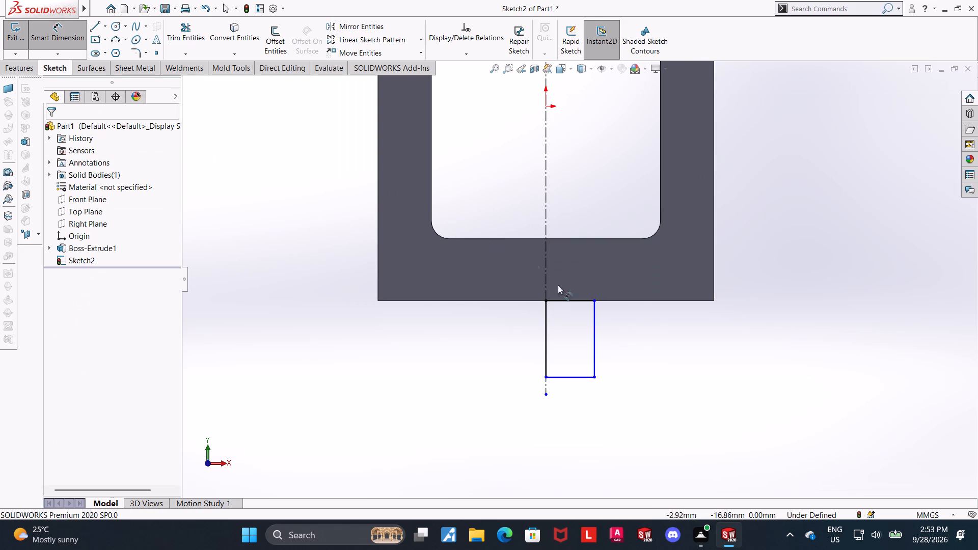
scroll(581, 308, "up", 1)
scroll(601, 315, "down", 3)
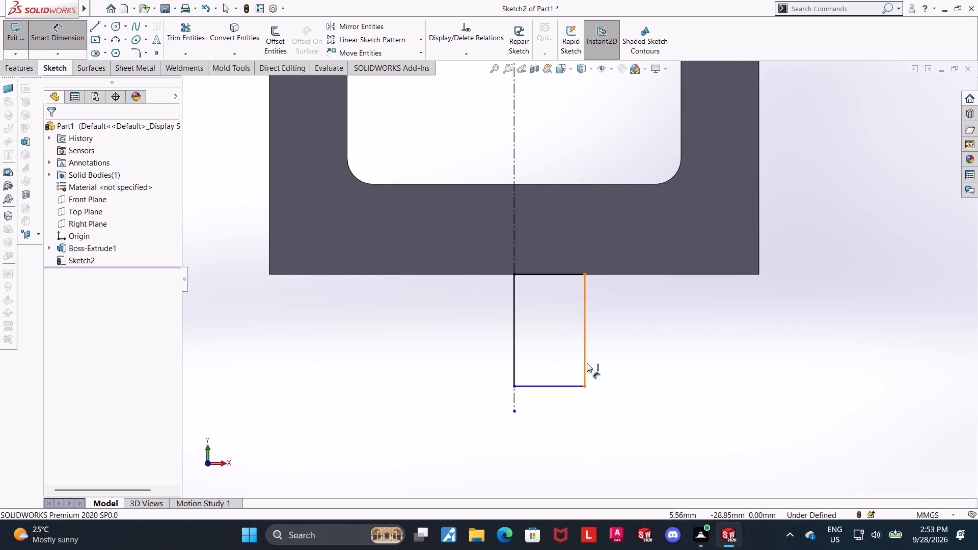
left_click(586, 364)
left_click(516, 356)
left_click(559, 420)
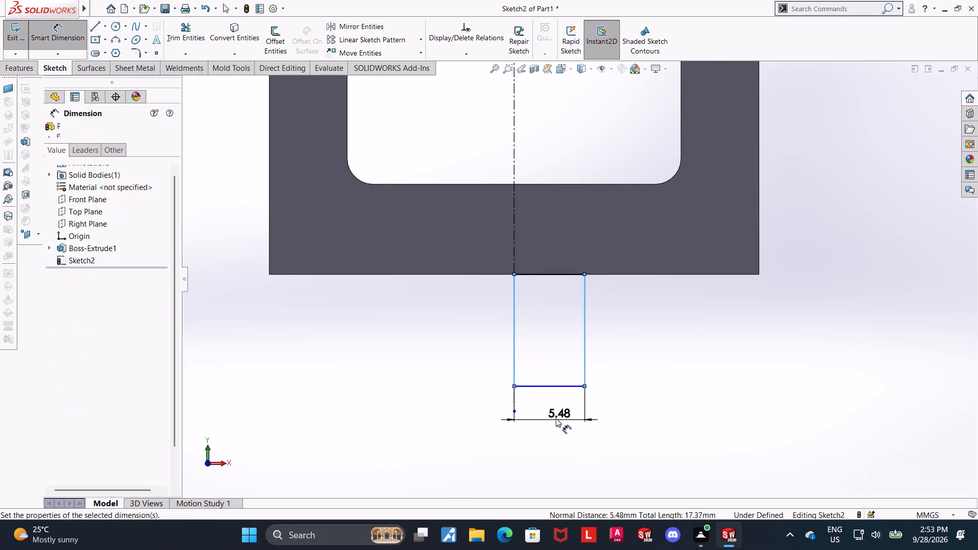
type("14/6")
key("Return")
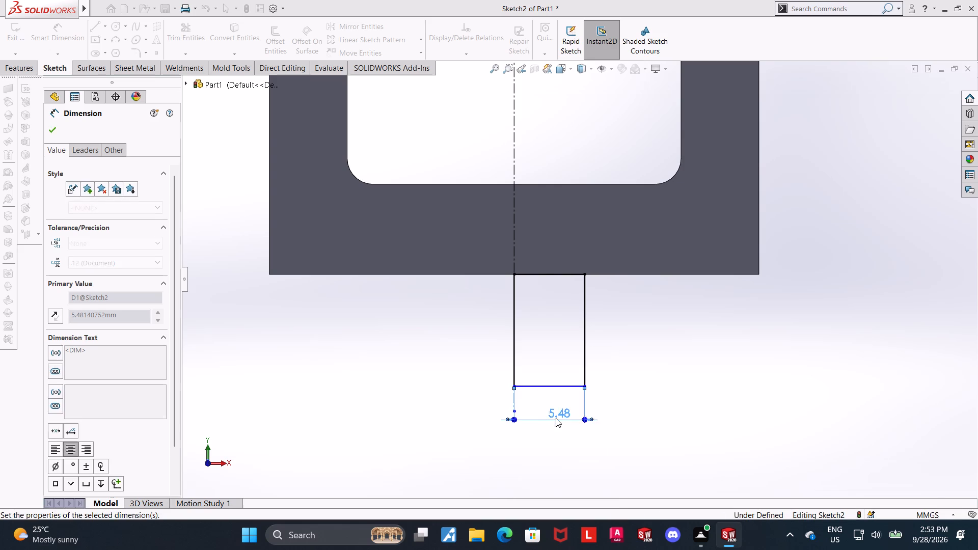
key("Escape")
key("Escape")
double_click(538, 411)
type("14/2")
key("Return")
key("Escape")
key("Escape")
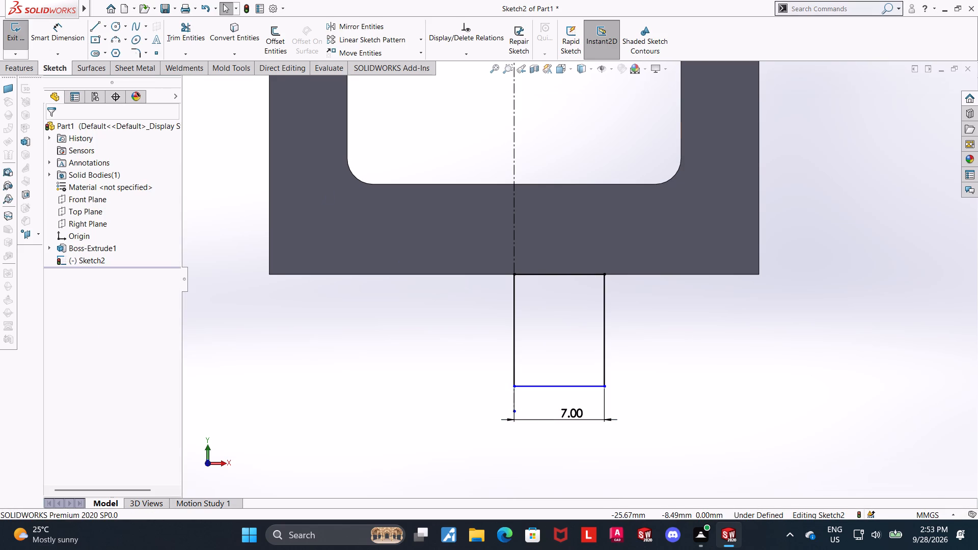
Check the rectangle's height with a dimension preview between its two horizontal lines, without placing the dimension.
left_click(64, 30)
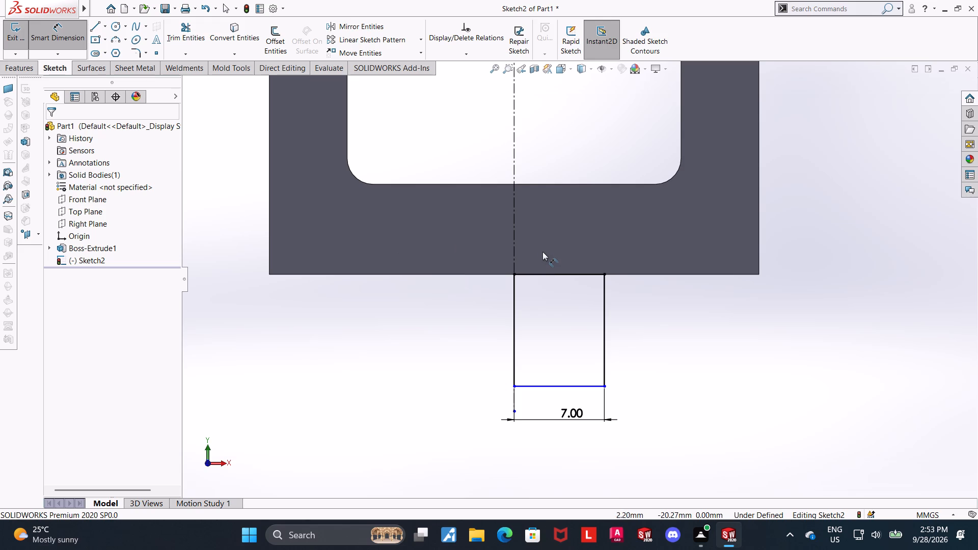
scroll(562, 319, "up", 1)
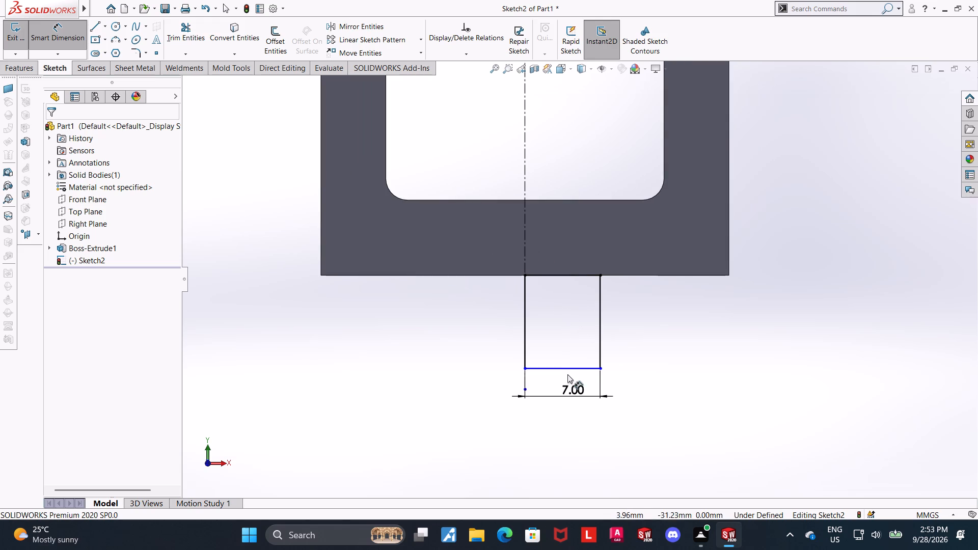
left_click(568, 368)
left_click(569, 276)
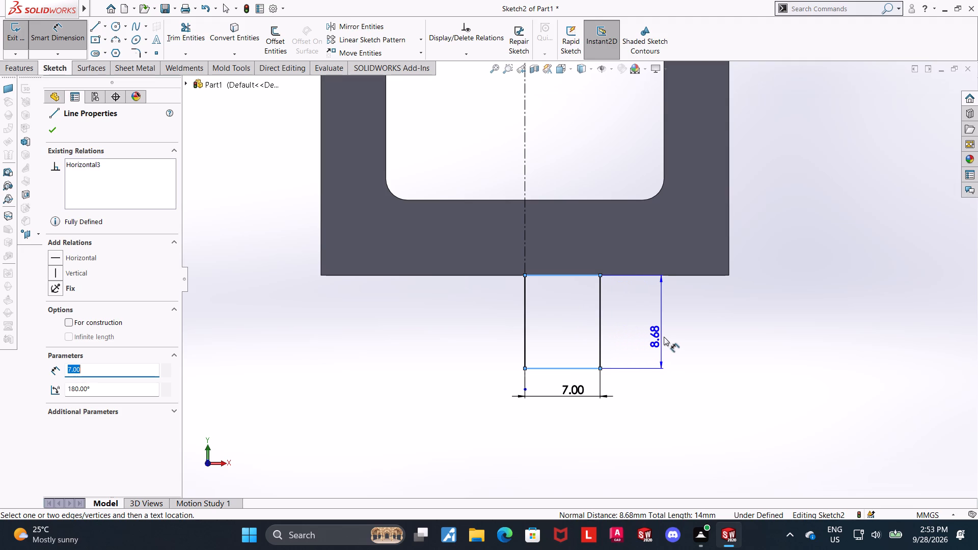
key("Escape")
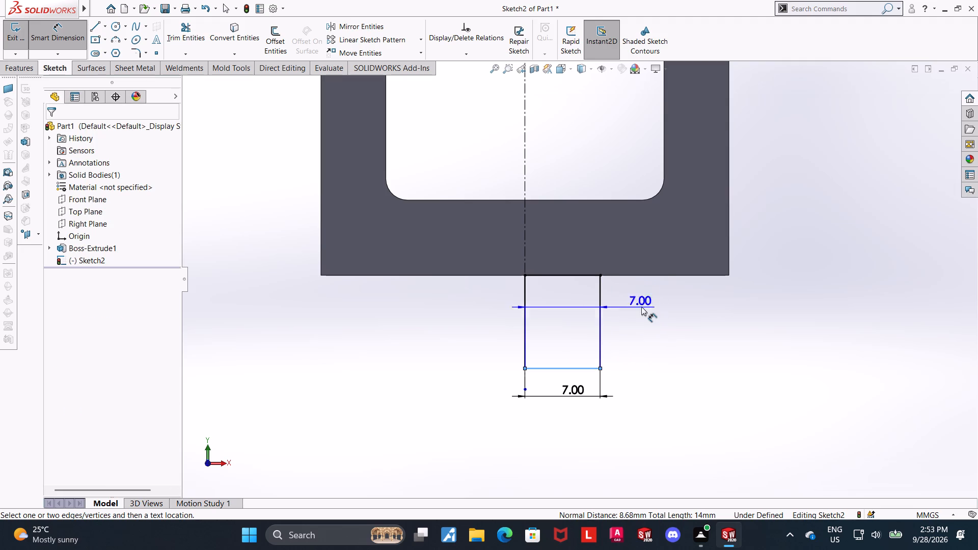
key("Escape")
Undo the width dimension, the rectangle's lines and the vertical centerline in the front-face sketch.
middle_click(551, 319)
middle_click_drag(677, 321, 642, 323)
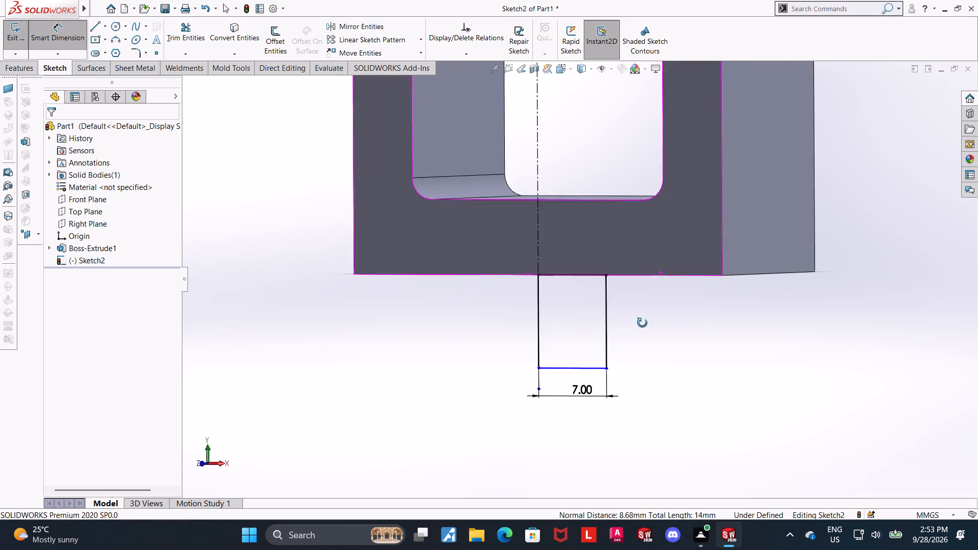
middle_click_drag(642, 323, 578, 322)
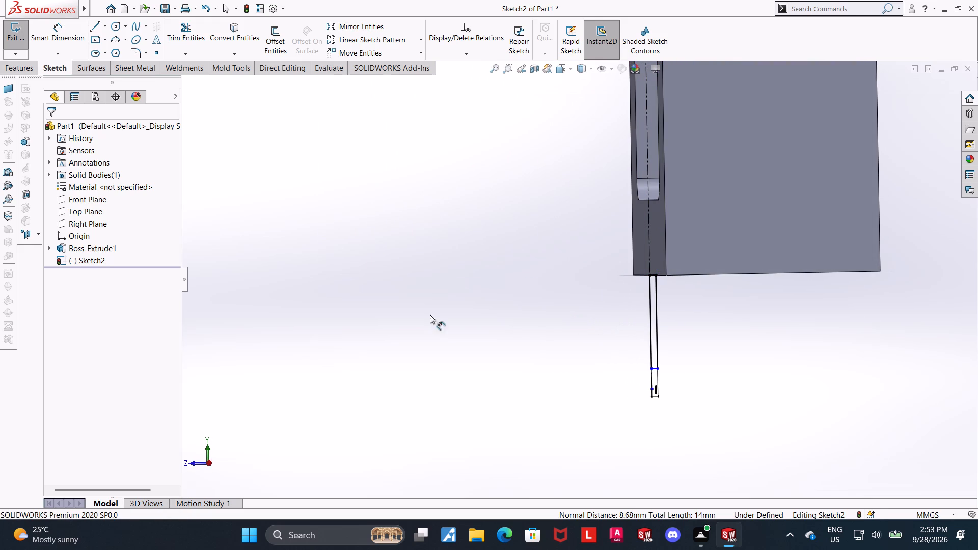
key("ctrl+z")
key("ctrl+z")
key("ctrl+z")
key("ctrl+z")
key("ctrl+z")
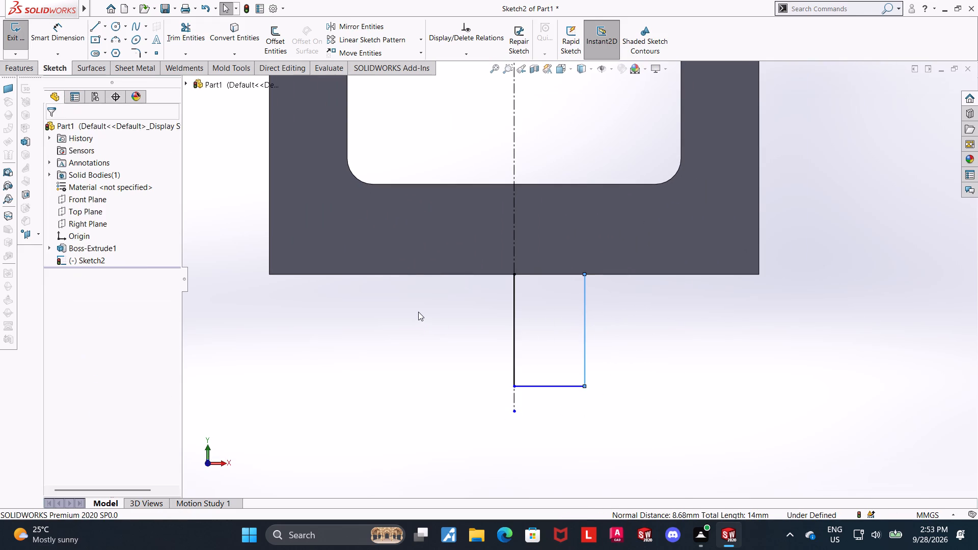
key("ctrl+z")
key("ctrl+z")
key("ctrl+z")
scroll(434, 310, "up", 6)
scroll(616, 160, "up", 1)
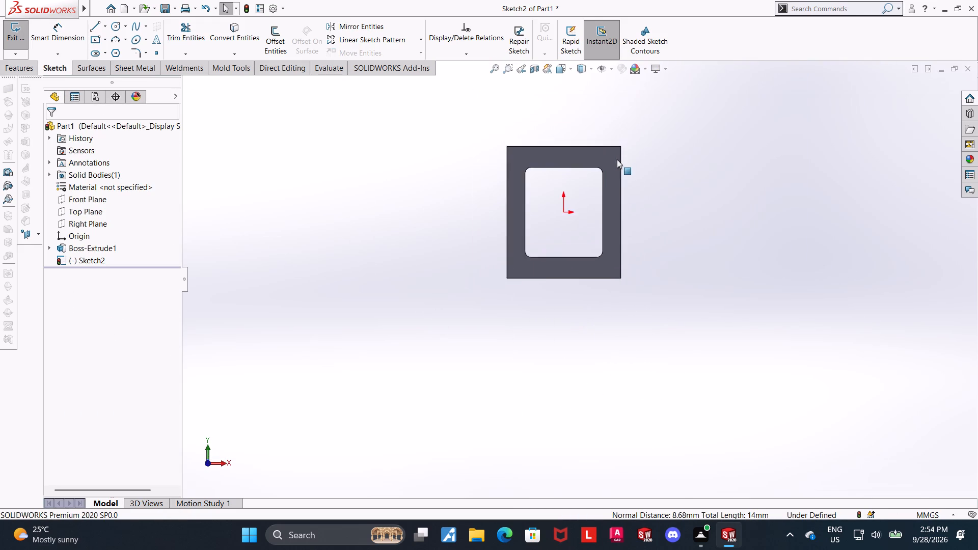
Exit the emptied front-face sketch.
scroll(617, 159, "up", 3)
scroll(614, 174, "down", 4)
key("Escape")
key("Escape")
scroll(548, 359, "down", 3)
left_click(14, 28)
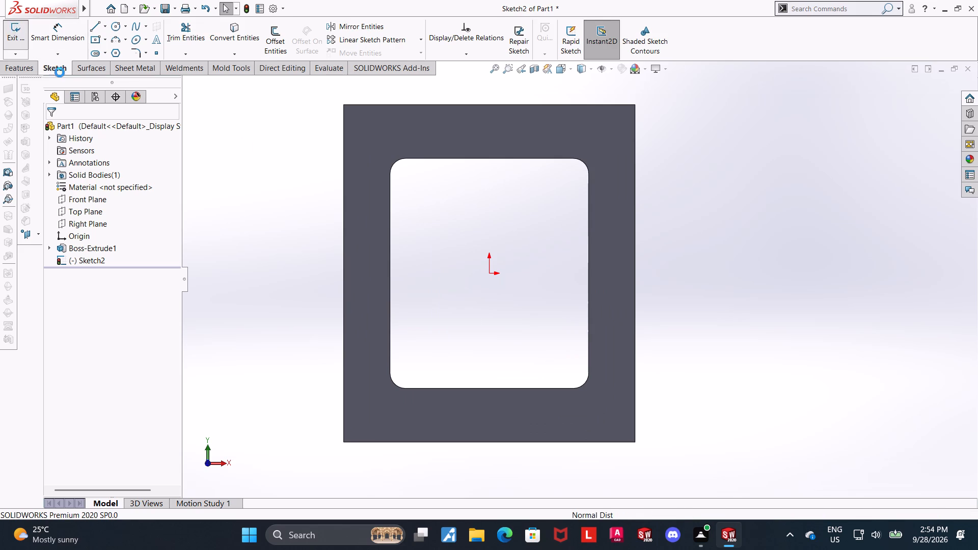
Start a sketch on the frame's 38 by 20 mm bottom face, view it straight on, and draw a circle centered on the origin.
scroll(491, 178, "up", 5)
scroll(702, 285, "up", 1)
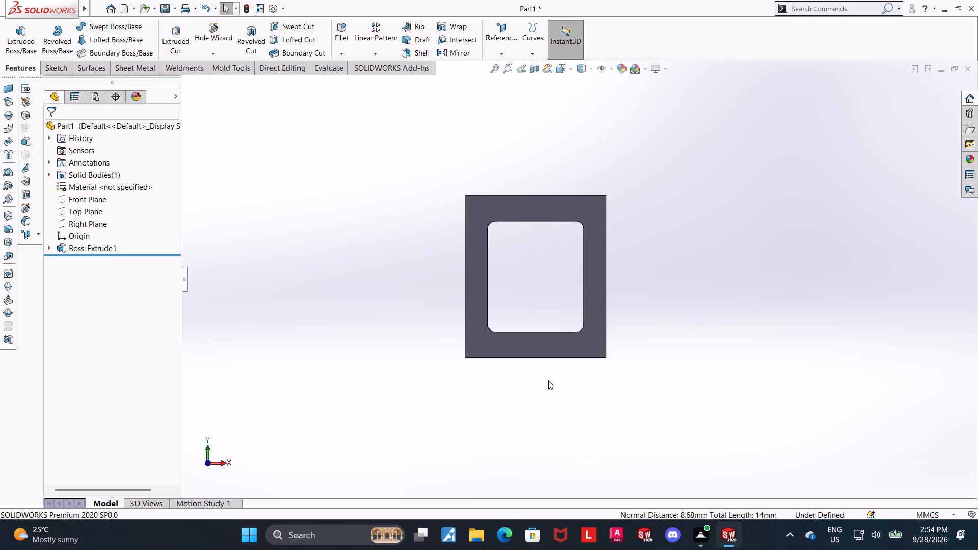
middle_click_drag(570, 409, 559, 233)
left_click(527, 304)
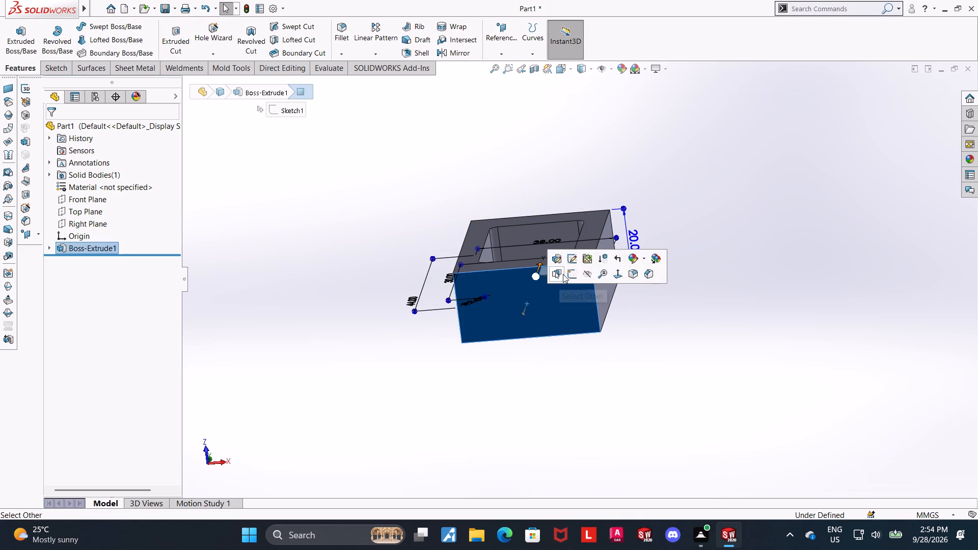
left_click(574, 271)
left_click(102, 262)
left_click(122, 251)
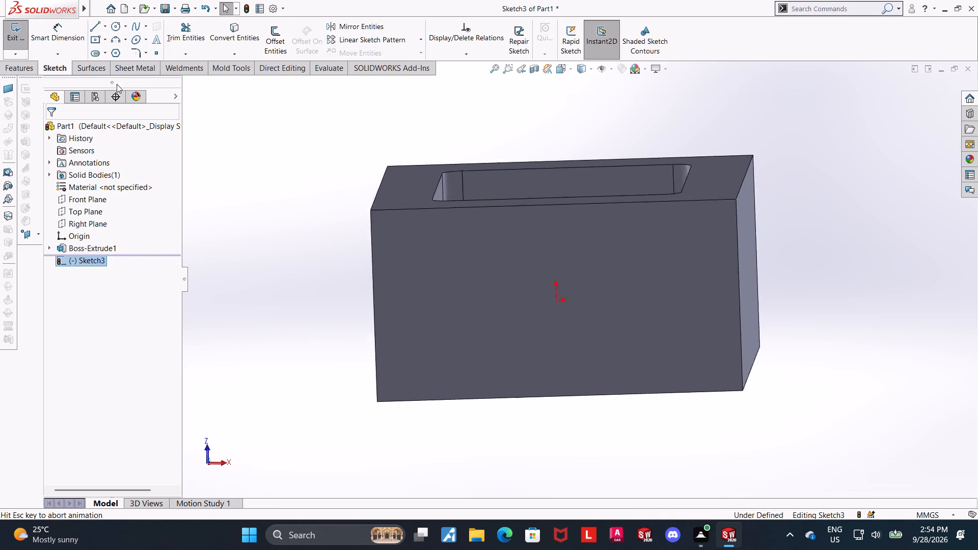
left_click(114, 27)
left_click(580, 280)
left_click(697, 223)
key("Escape")
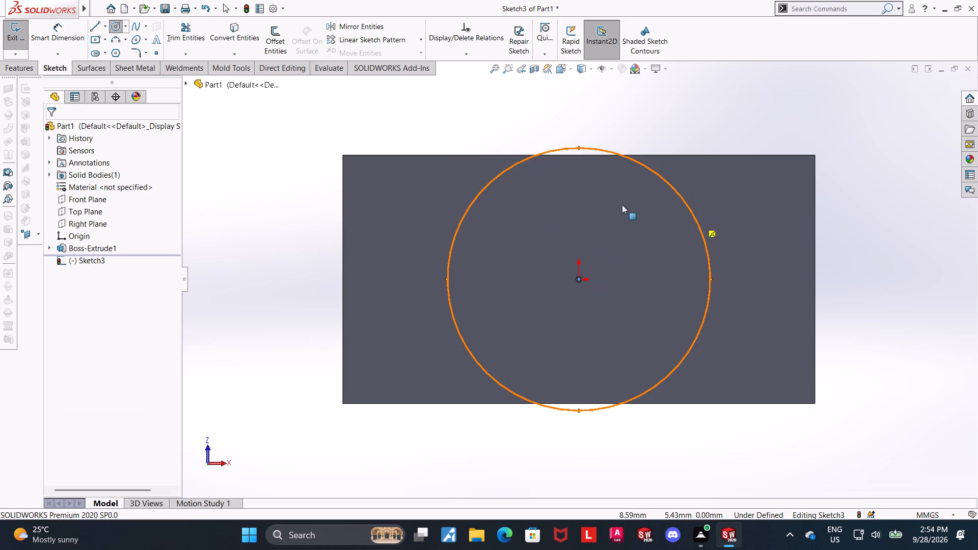
Dimension the circle's diameter as 14 mm.
left_click(76, 38)
left_click(707, 246)
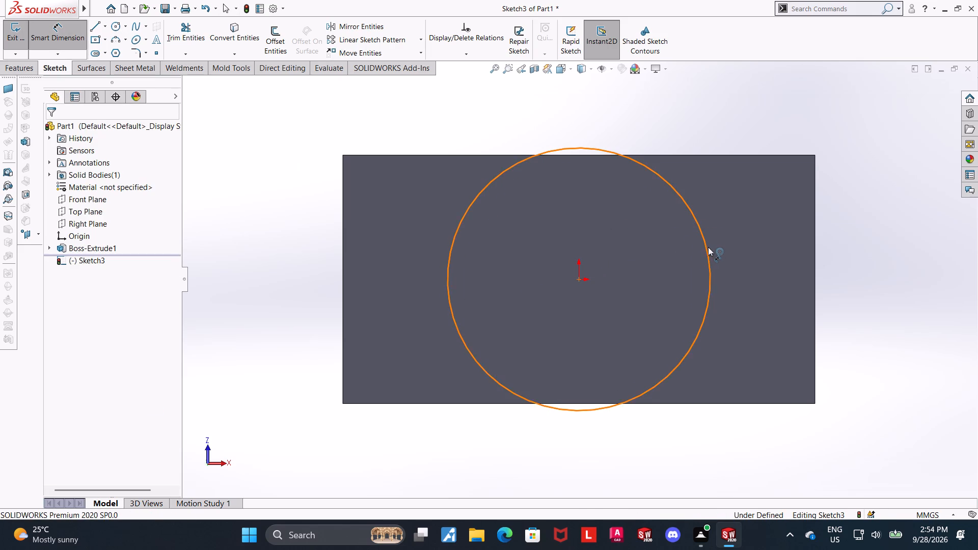
left_click(744, 236)
type("14")
key("Return")
key("Escape")
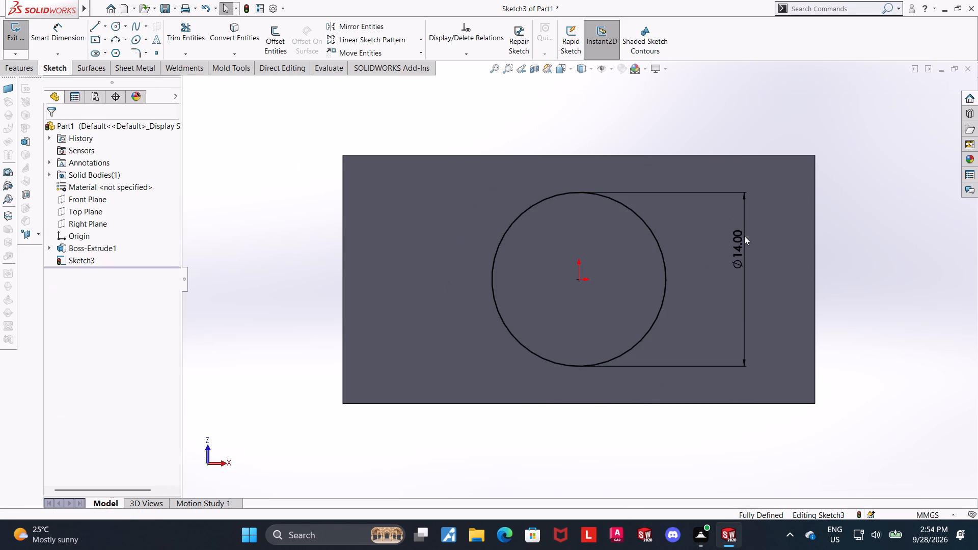
key("Escape")
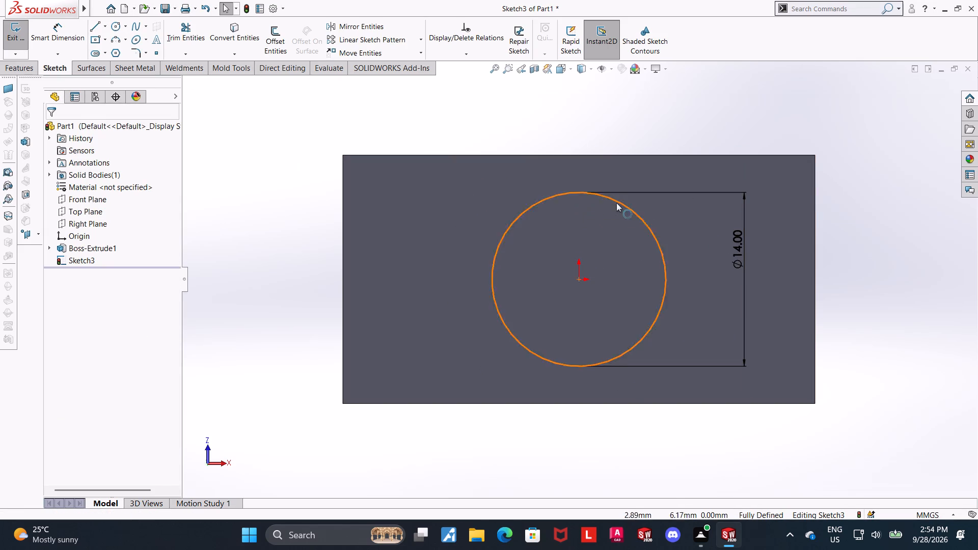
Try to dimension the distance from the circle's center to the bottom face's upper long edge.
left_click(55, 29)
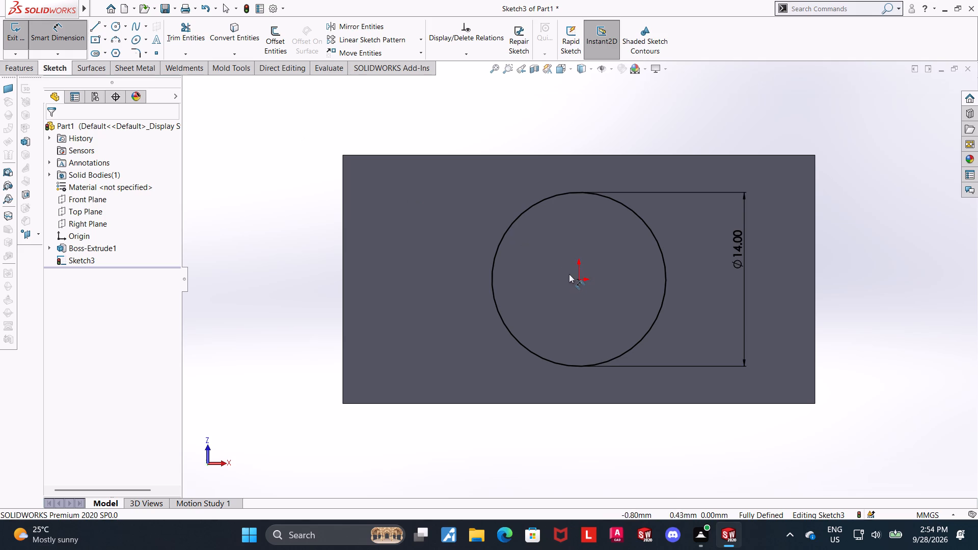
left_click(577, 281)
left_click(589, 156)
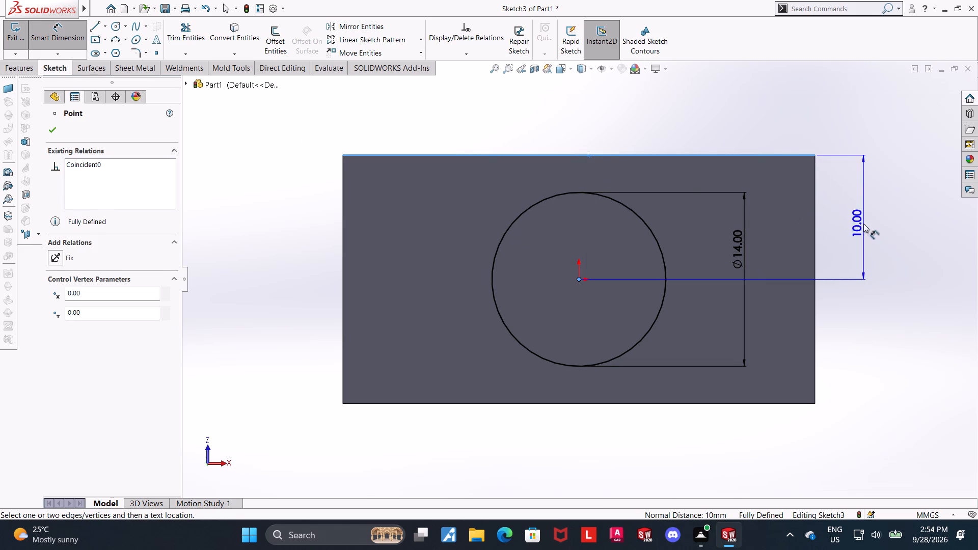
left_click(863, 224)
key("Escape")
Exit the circle sketch on the bottom face.
scroll(825, 288, "up", 2)
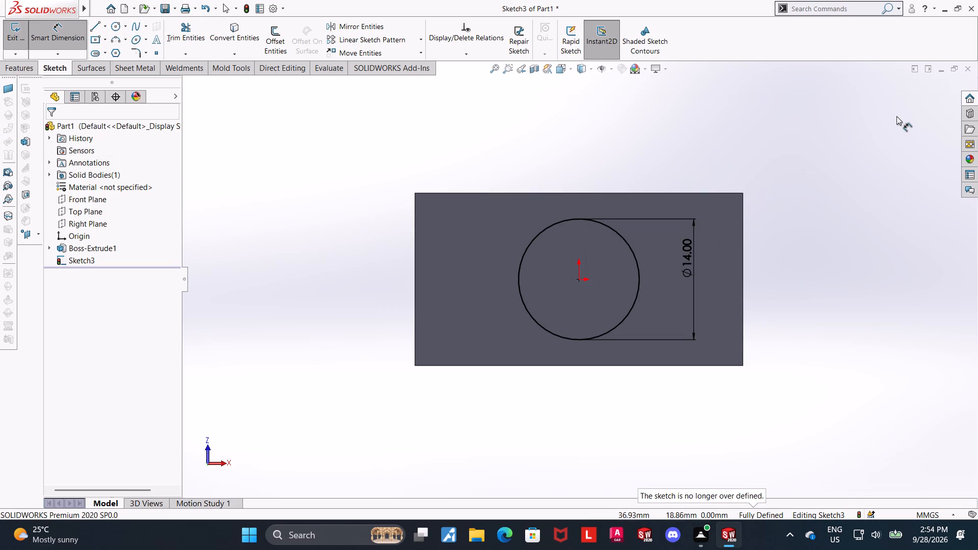
left_click(13, 34)
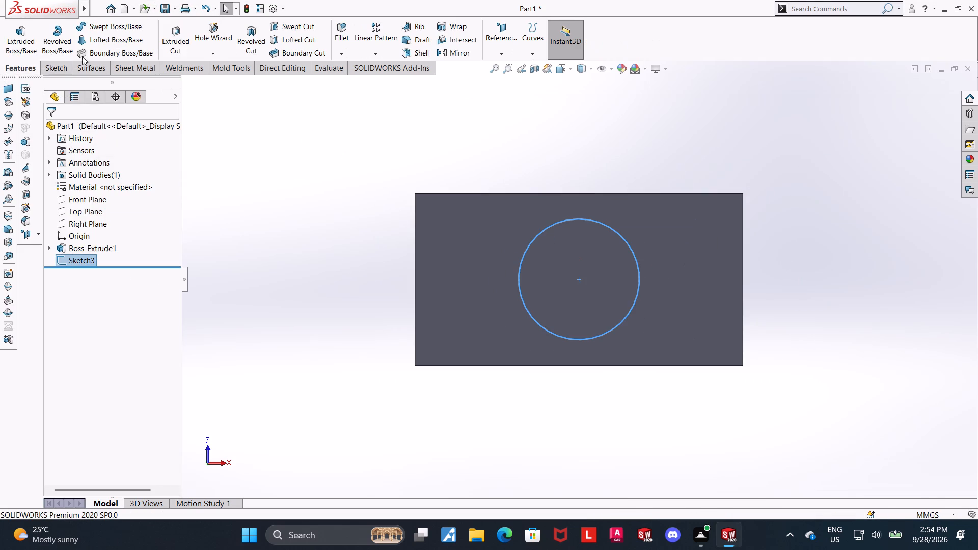
Extrude the 14 mm circle 8 mm outward from the frame's bottom face as a boss merged with the body.
left_click(22, 41)
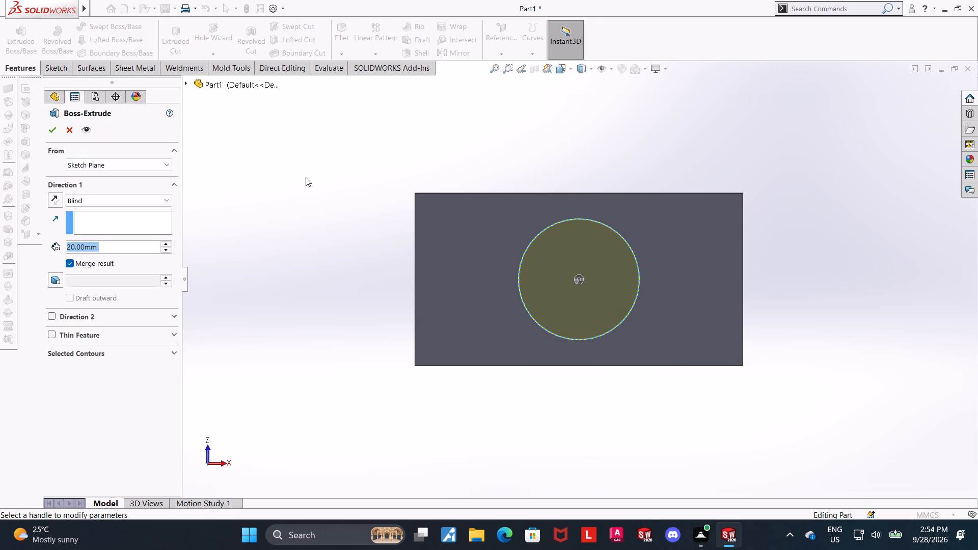
middle_click_drag(281, 266, 272, 323)
scroll(273, 322, "up", 1)
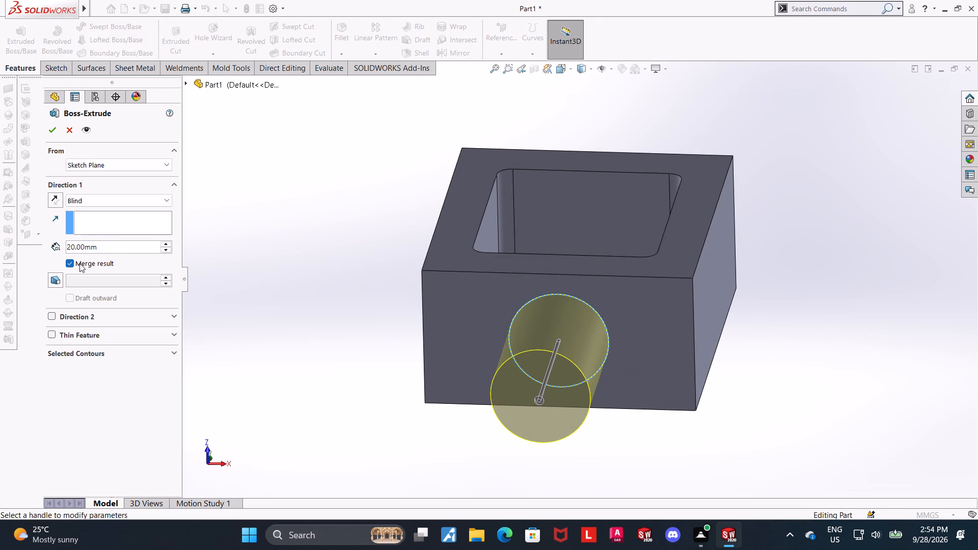
left_click(112, 250)
left_click_drag(112, 248, 48, 247)
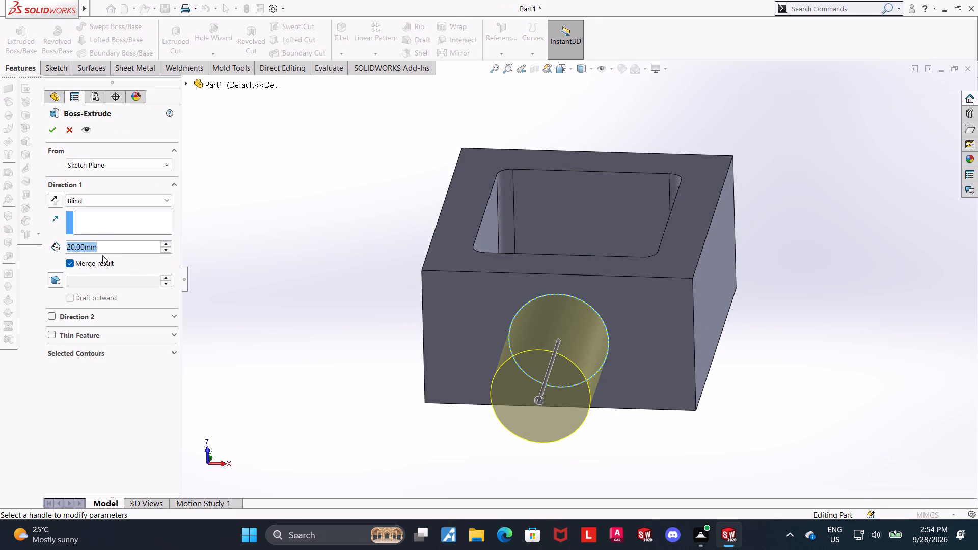
key("8")
key("Return")
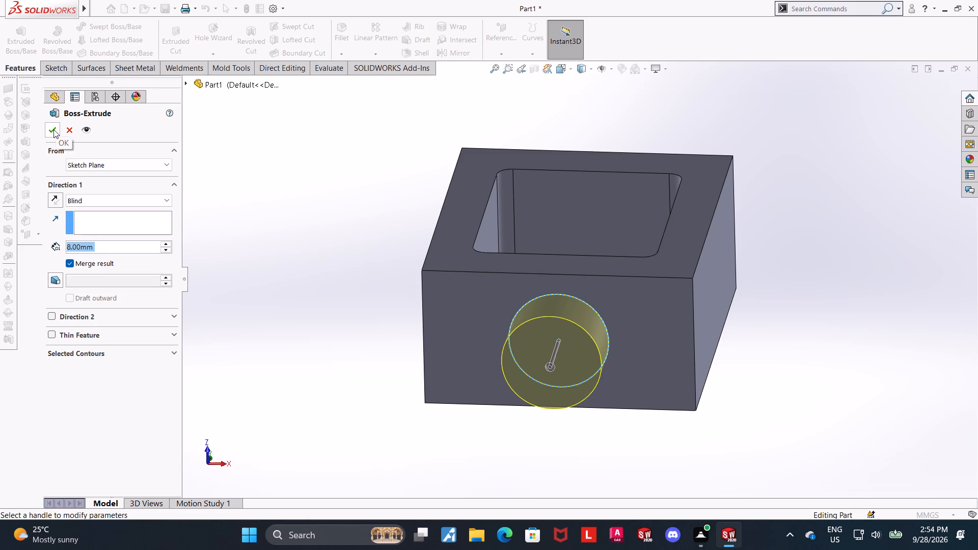
double_click(53, 129)
scroll(247, 236, "up", 1)
left_click(247, 236)
scroll(307, 260, "up", 2)
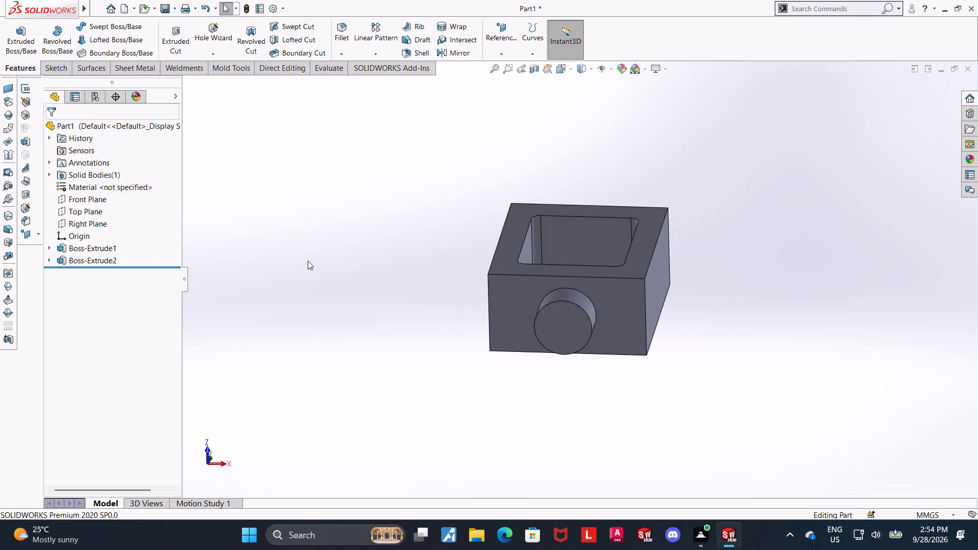
Fillet the edge where the round boss meets the bottom face with a 2 mm radius.
middle_click_drag(329, 267, 334, 288)
scroll(676, 337, "down", 2)
scroll(691, 318, "up", 1)
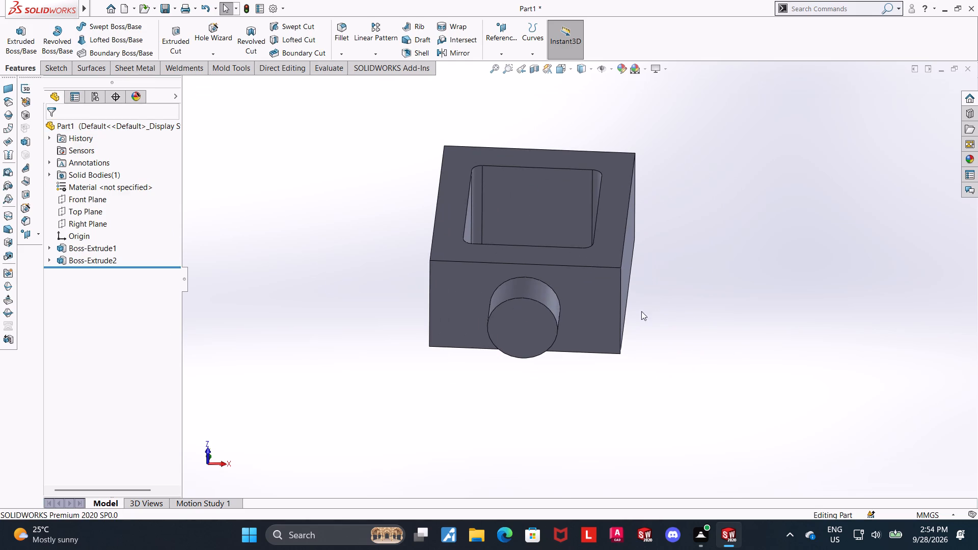
scroll(552, 319, "down", 1)
scroll(680, 279, "down", 2)
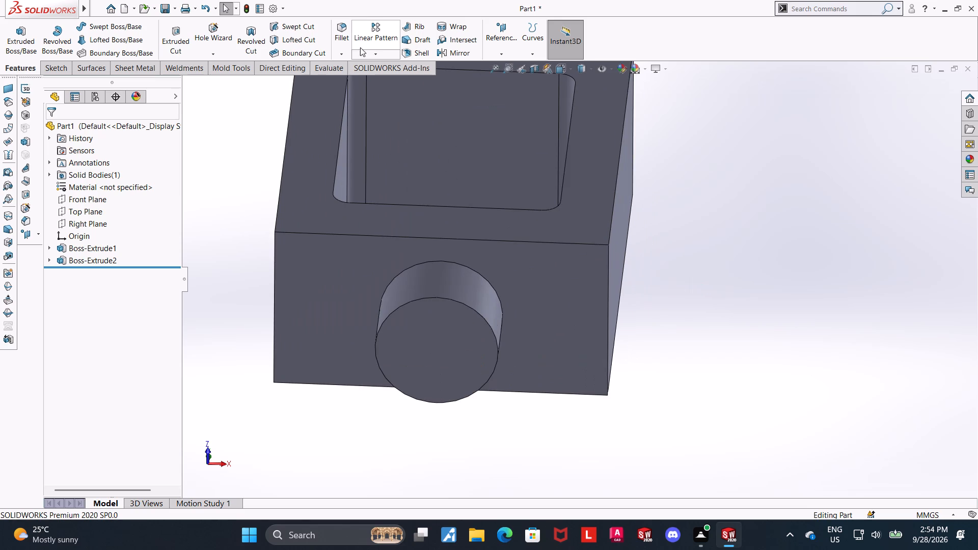
left_click(338, 31)
left_click(453, 263)
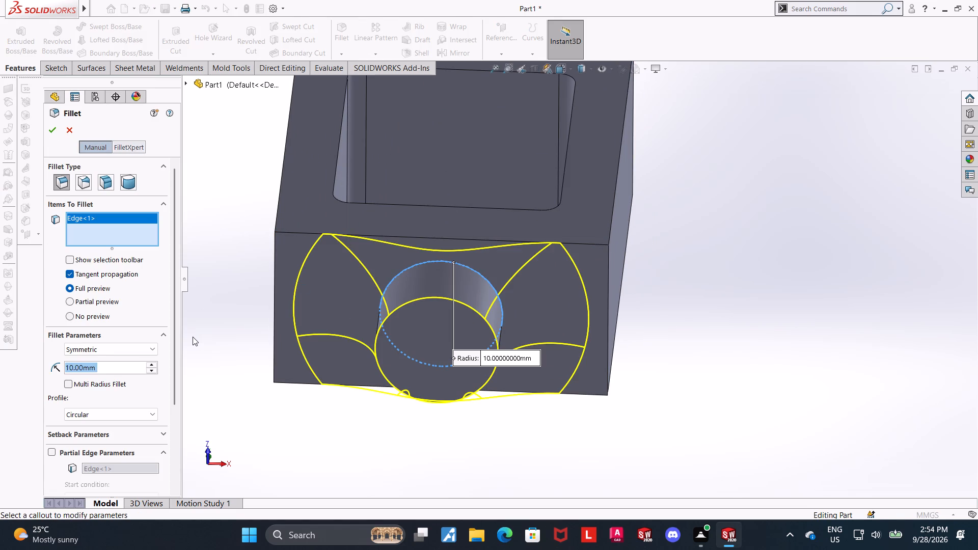
key("2")
key("Return")
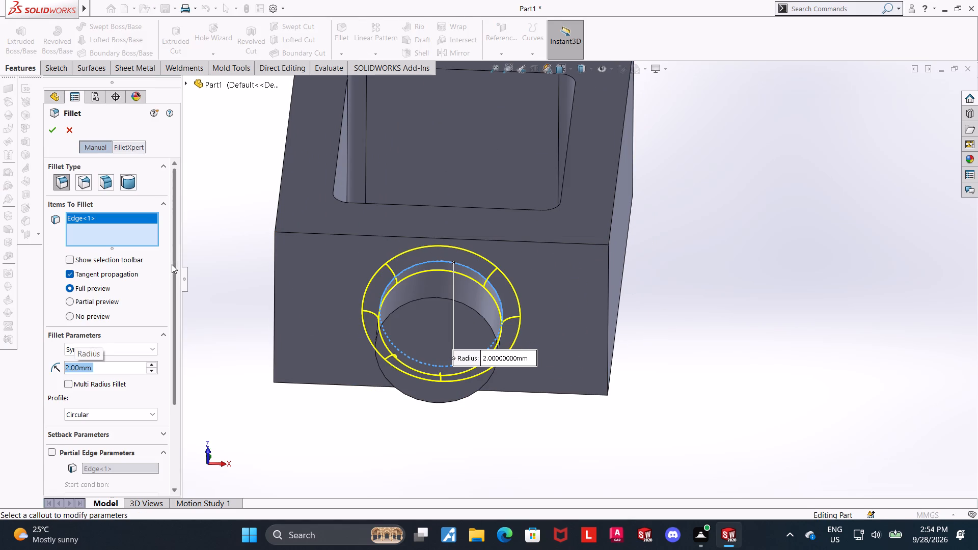
left_click(56, 123)
left_click(670, 329)
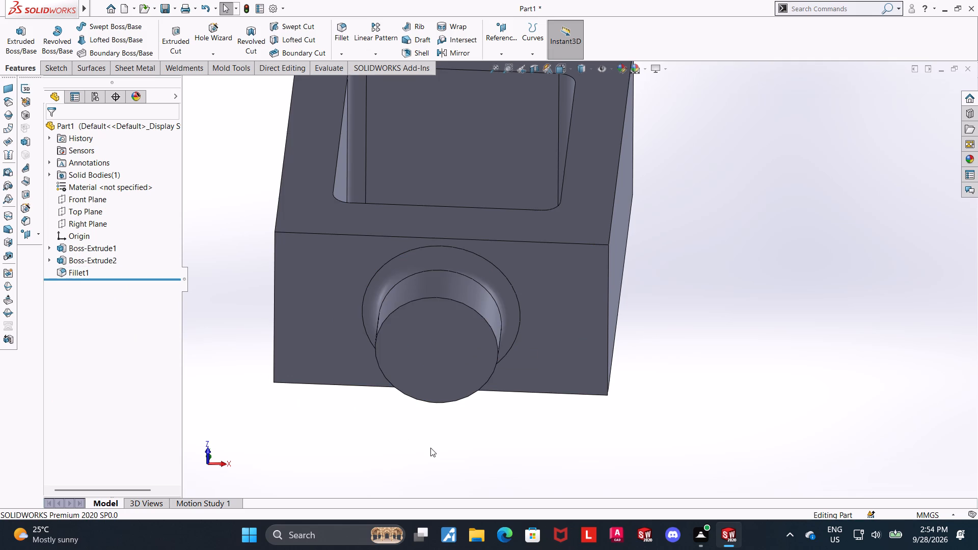
View the boss's end face straight on and start a Hole Wizard bottoming tapped hole, ANSI Metric, size M10x1.25.
scroll(430, 448, "up", 1)
left_click(453, 341)
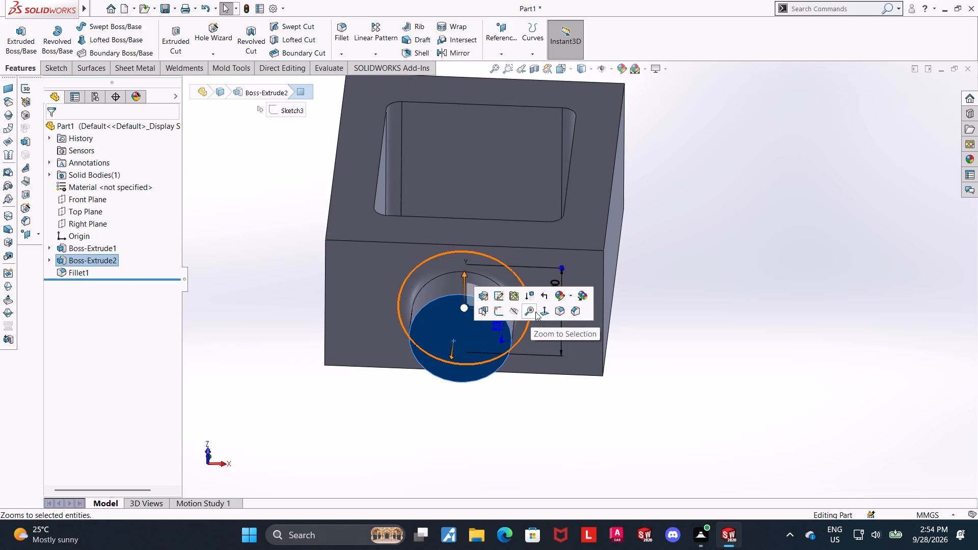
left_click(544, 312)
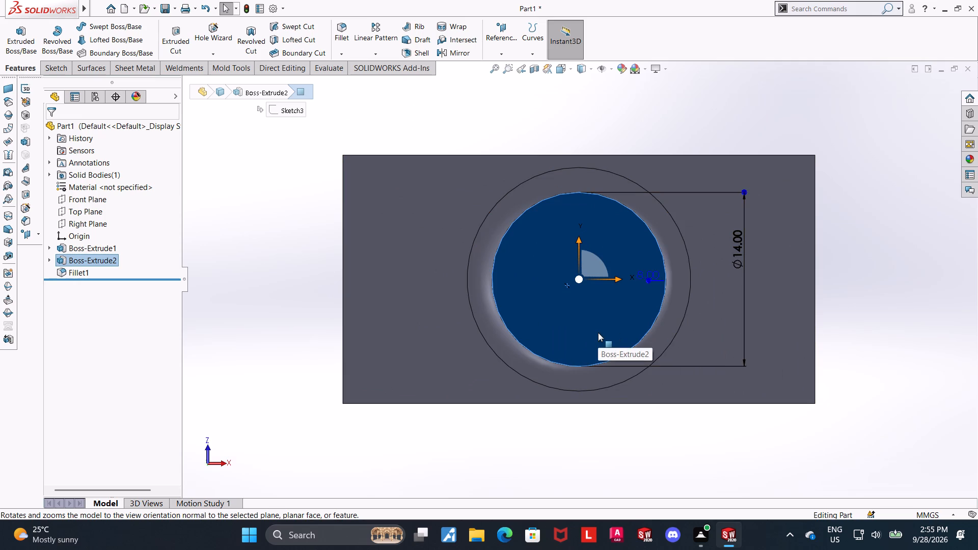
left_click(919, 272)
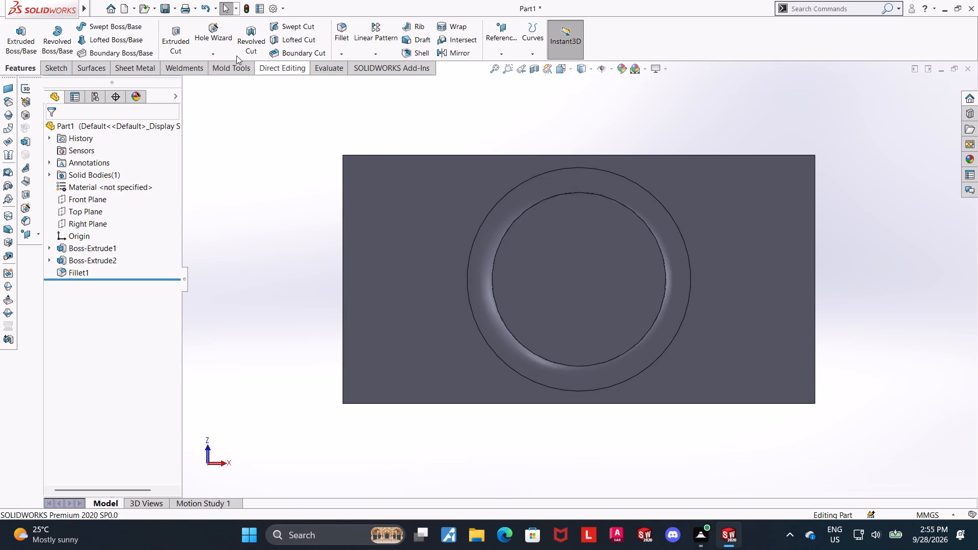
left_click(222, 30)
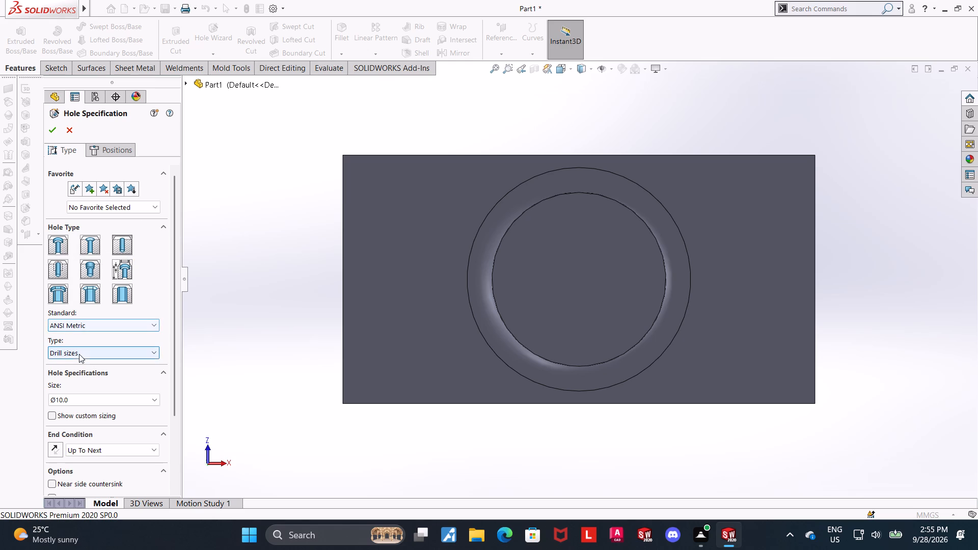
left_click(91, 399)
scroll(91, 399, "down", 2)
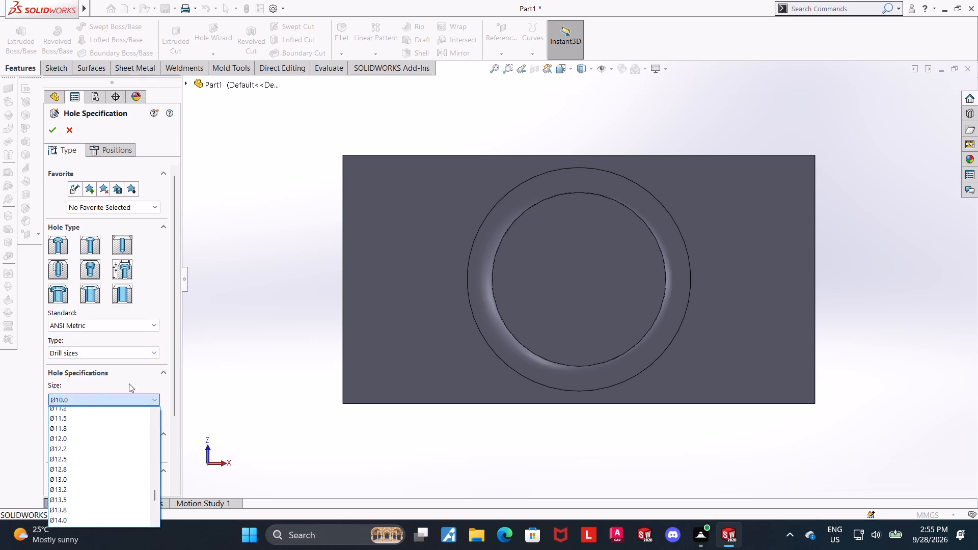
left_click(157, 373)
left_click(60, 271)
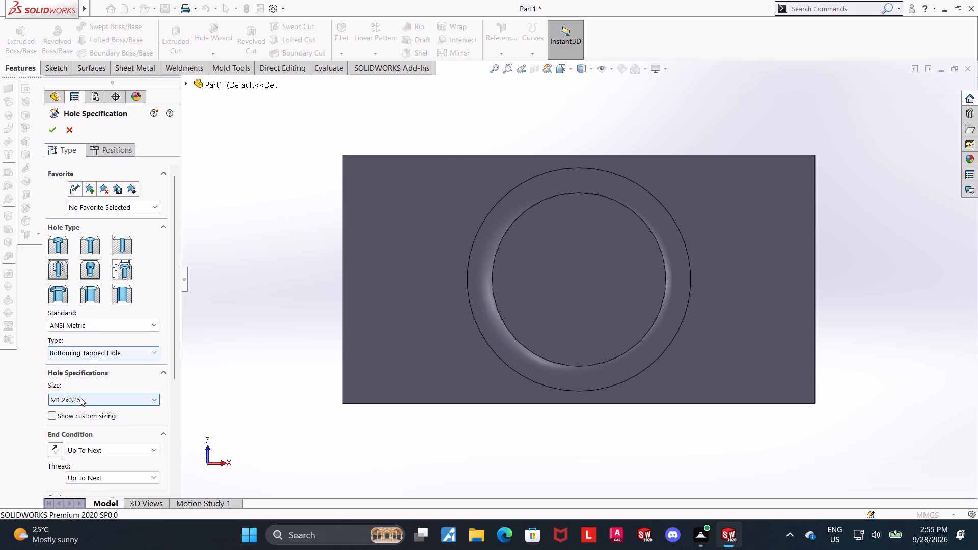
left_click(80, 398)
scroll(95, 477, "down", 3)
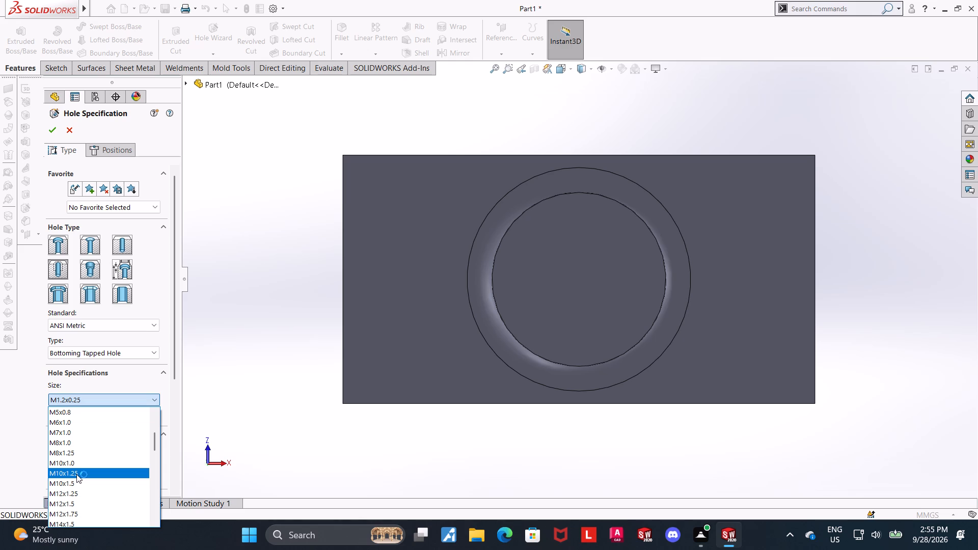
left_click(76, 474)
Set the tapped hole's end condition to Blind with a depth of 9 mm.
left_click_drag(174, 363, 176, 376)
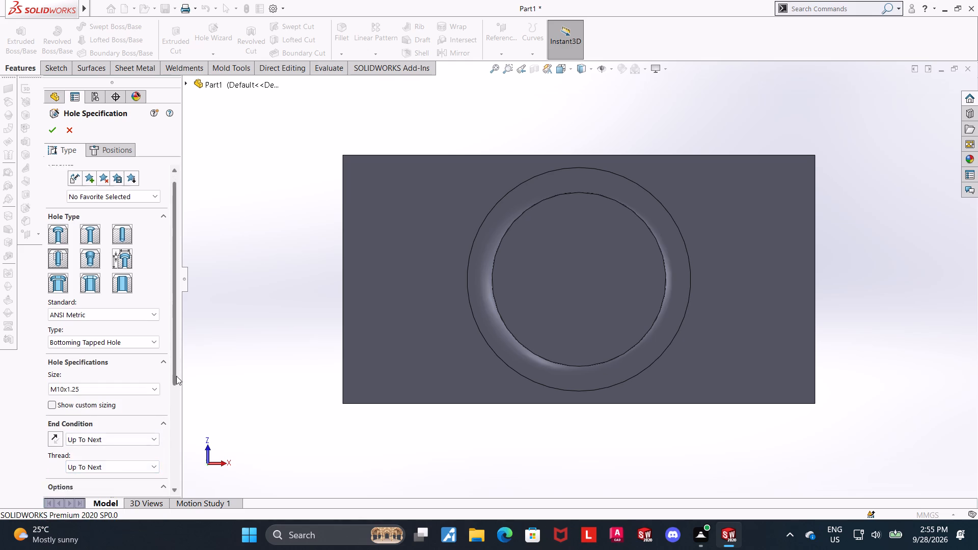
left_click_drag(176, 376, 183, 468)
left_click_drag(173, 375, 174, 380)
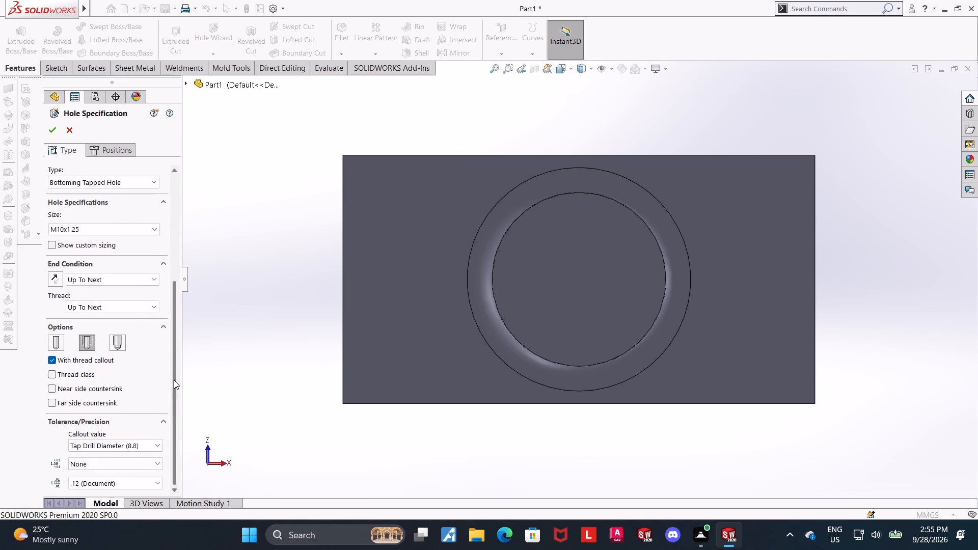
left_click_drag(174, 380, 174, 407)
left_click(95, 276)
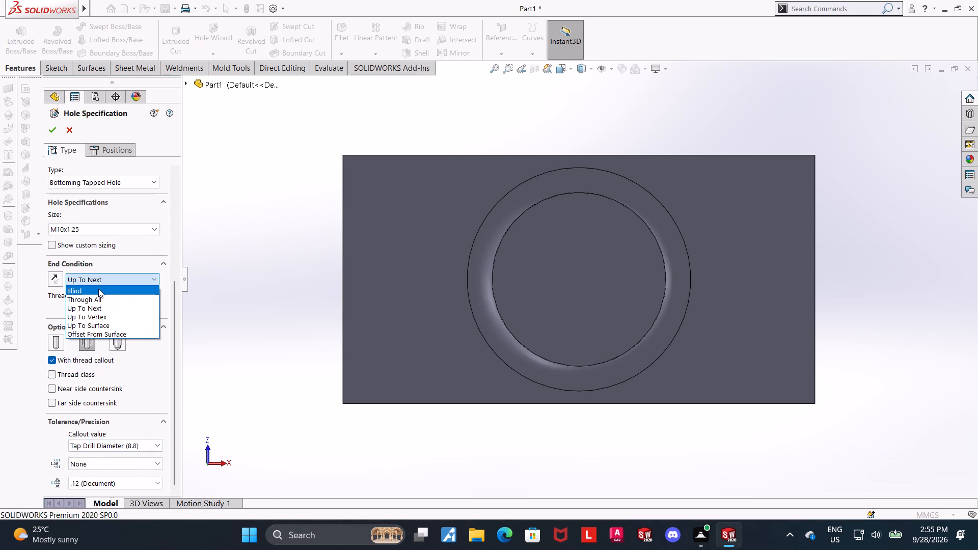
left_click(98, 289)
left_click_drag(105, 297, 32, 293)
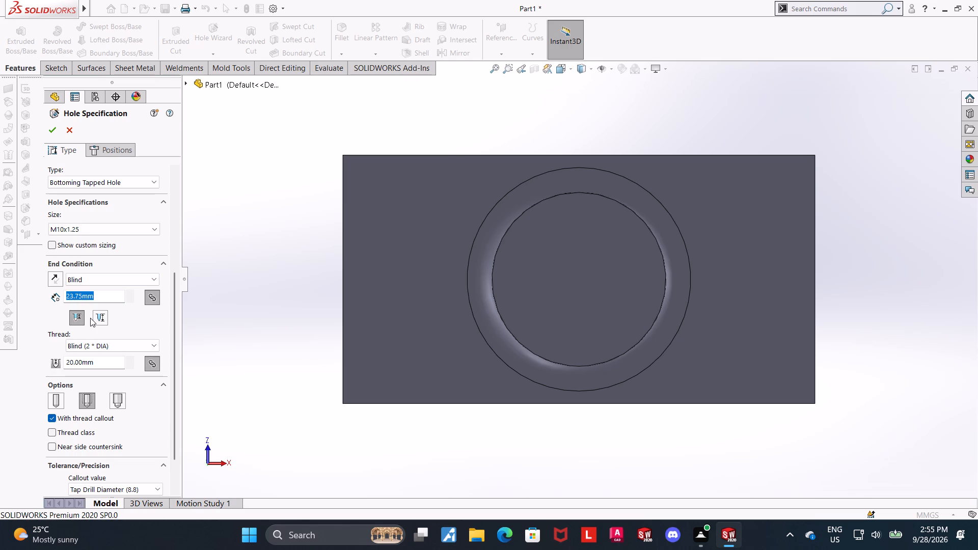
key("9")
key("Return")
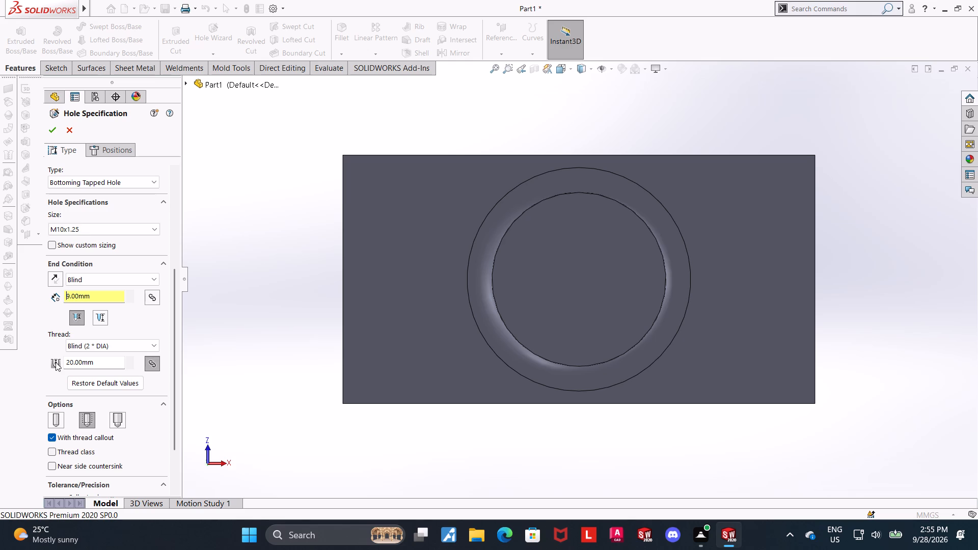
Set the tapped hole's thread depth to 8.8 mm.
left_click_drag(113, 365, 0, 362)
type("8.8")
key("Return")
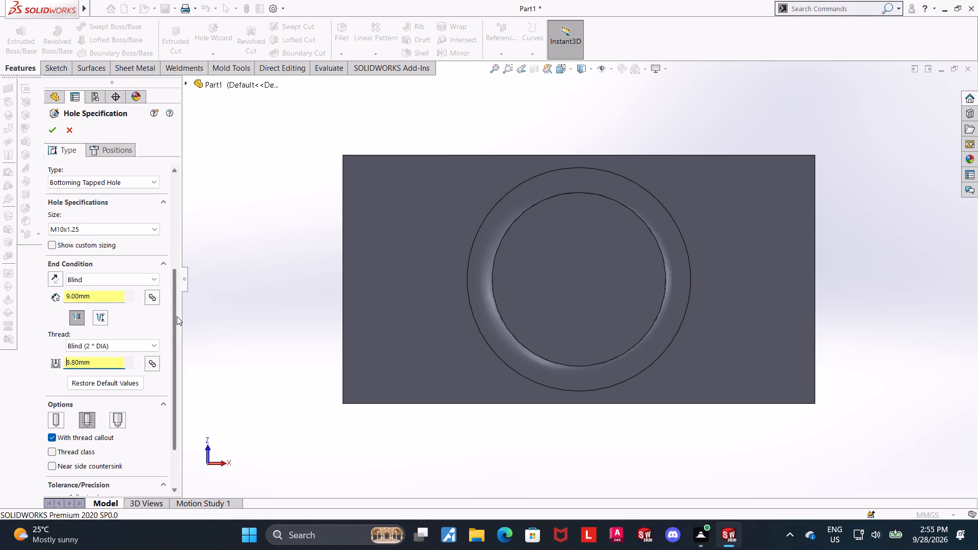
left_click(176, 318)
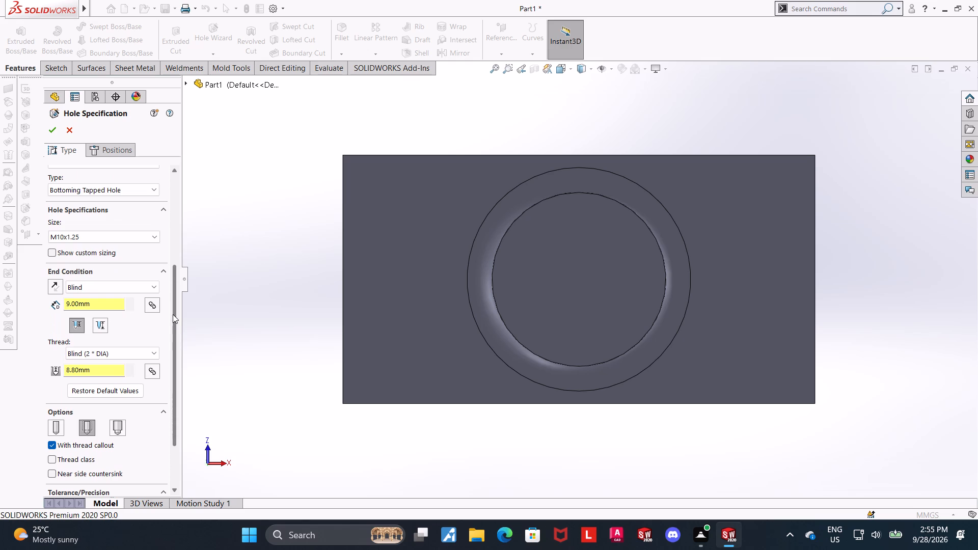
Show the hole's custom sizing and set its thread depth to 10 mm.
left_click(50, 252)
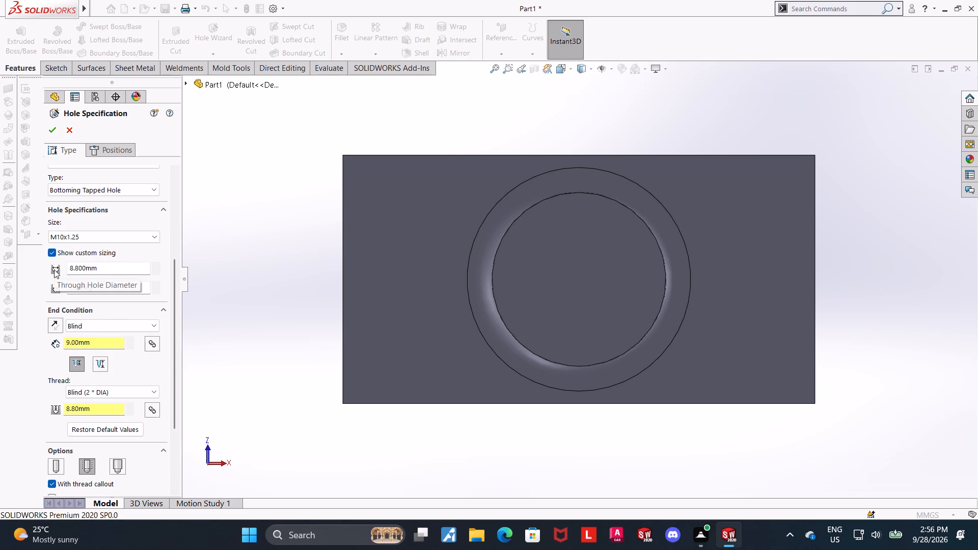
left_click_drag(105, 409, 29, 403)
type("10")
key("Return")
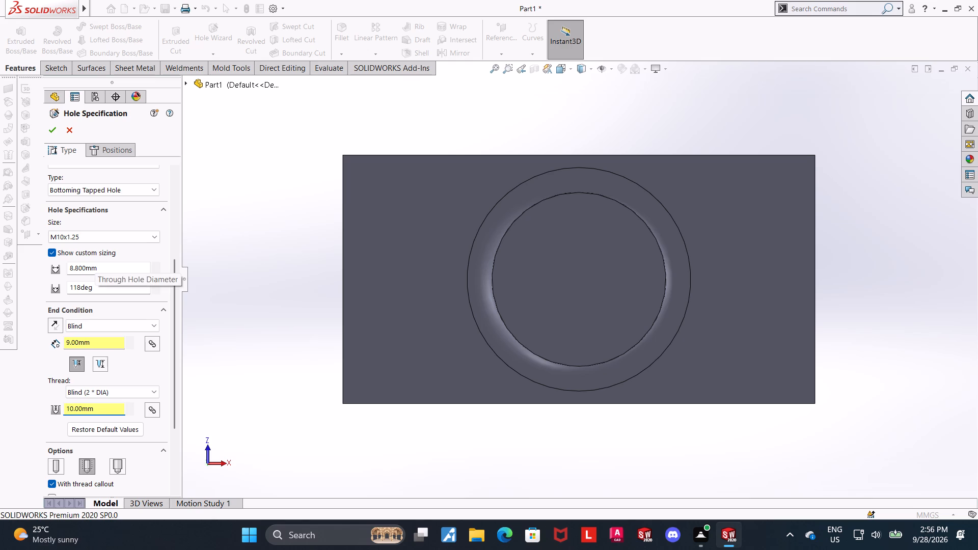
left_click(174, 383)
left_click_drag(174, 383, 175, 441)
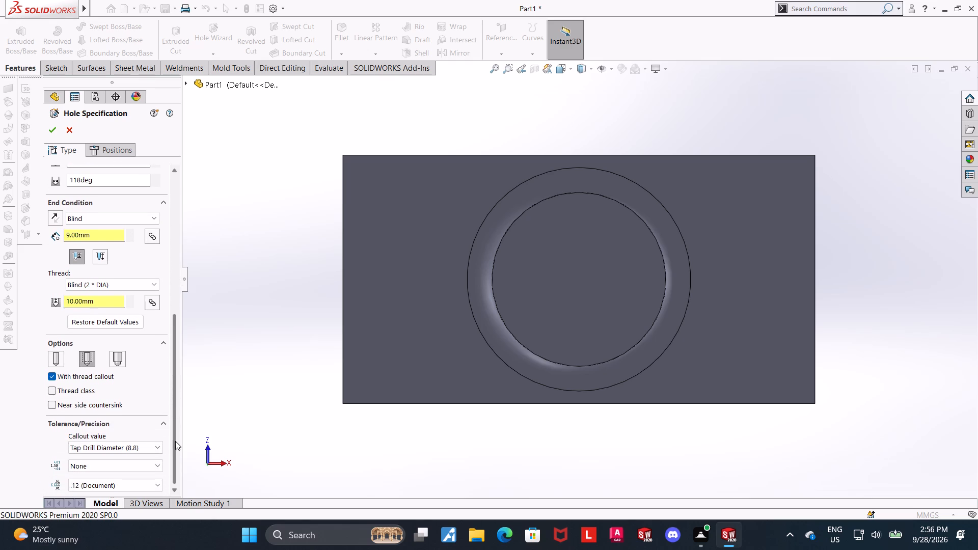
left_click_drag(175, 441, 167, 411)
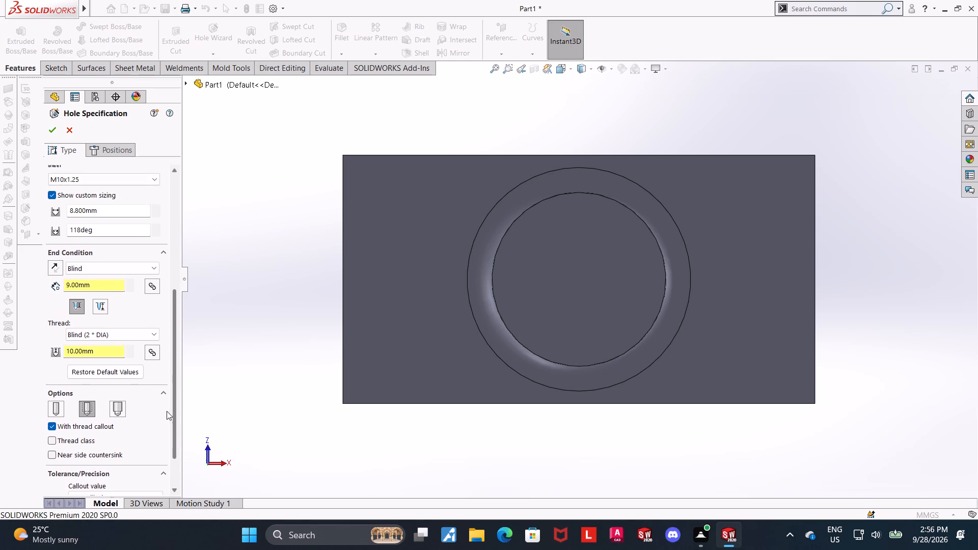
left_click_drag(167, 411, 167, 386)
Position the hole with a 3D sketch, placing one point near the center of the boss's circular end face.
left_click(121, 153)
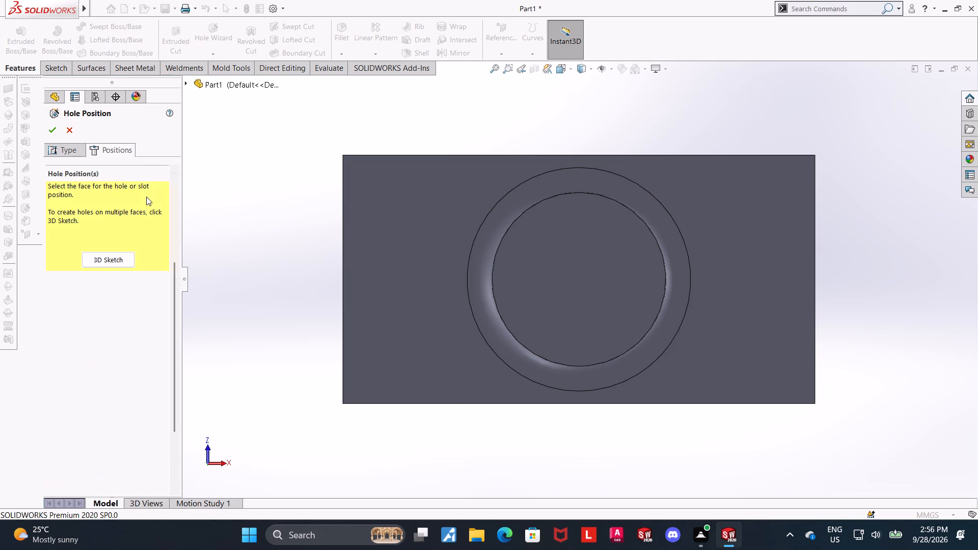
left_click(113, 260)
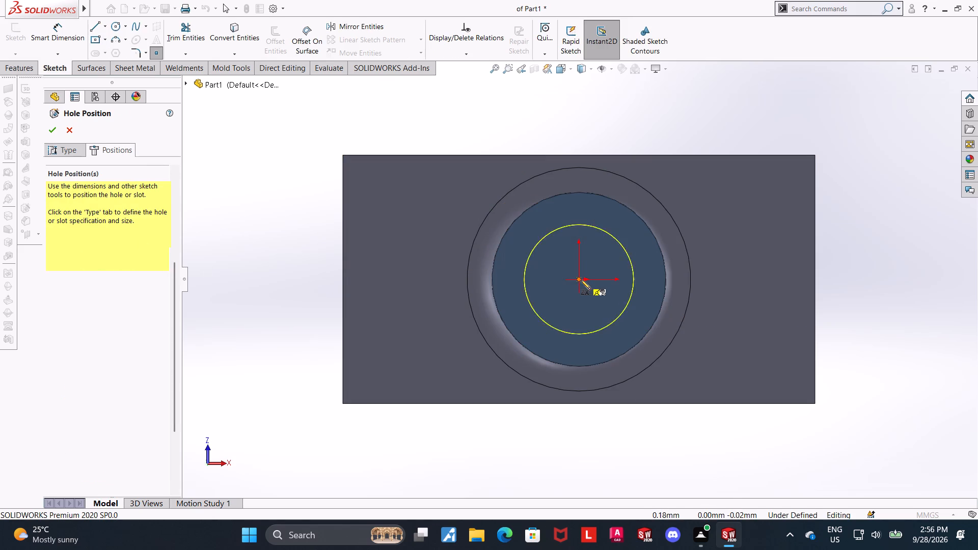
middle_click_drag(579, 265, 575, 289)
scroll(575, 289, "up", 1)
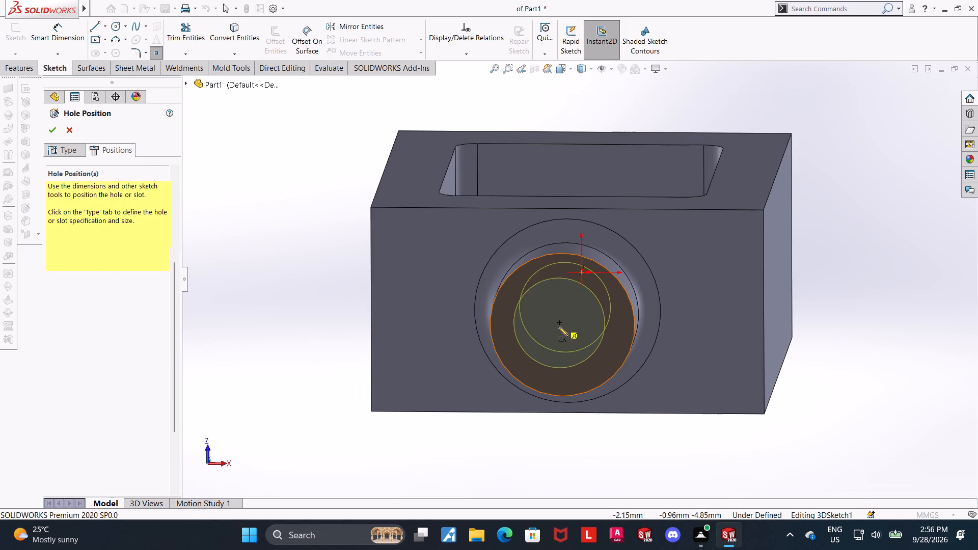
left_click(558, 327)
key("Escape")
scroll(580, 282, "down", 2)
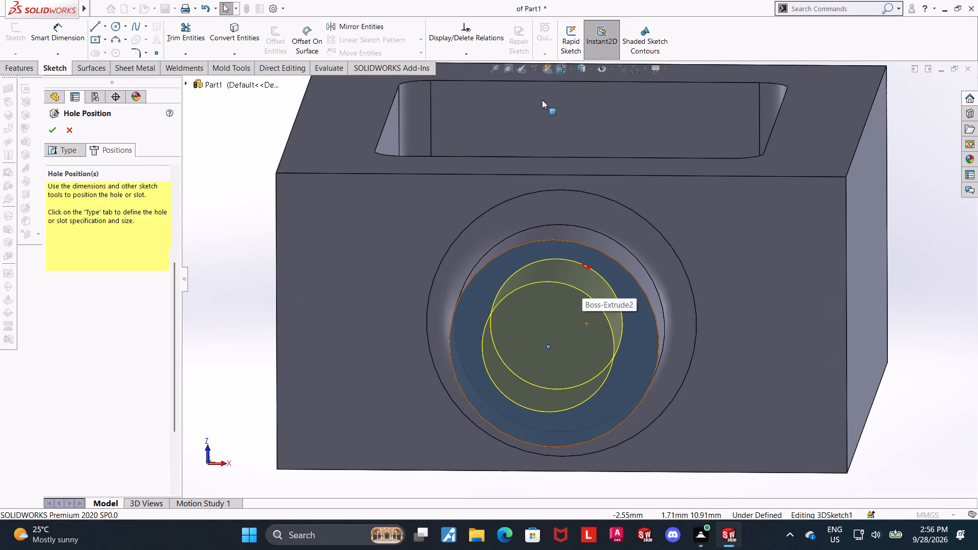
Center the hole on the boss by adding an Along Y relation between its position point and the origin.
left_click(561, 69)
left_click(444, 345)
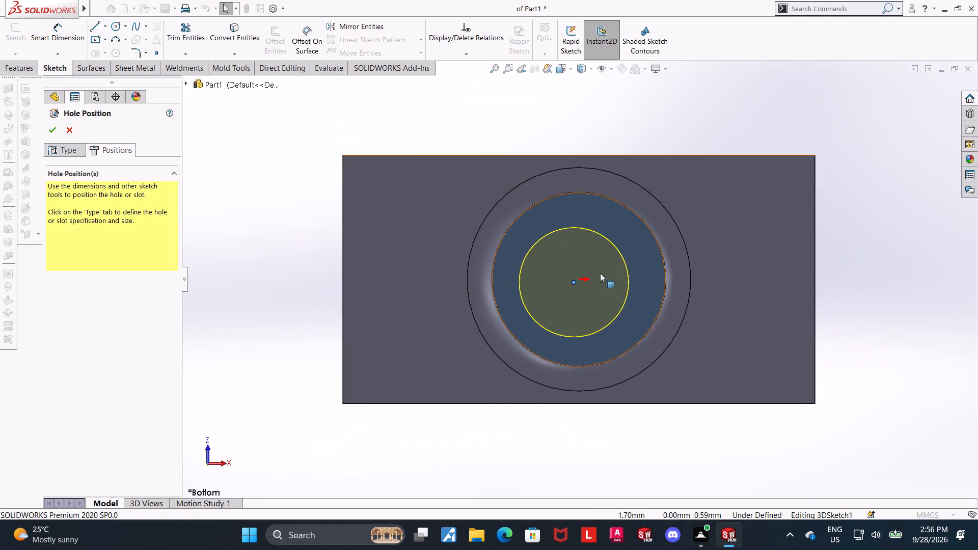
left_click(579, 279)
left_click(574, 285, "ctrl")
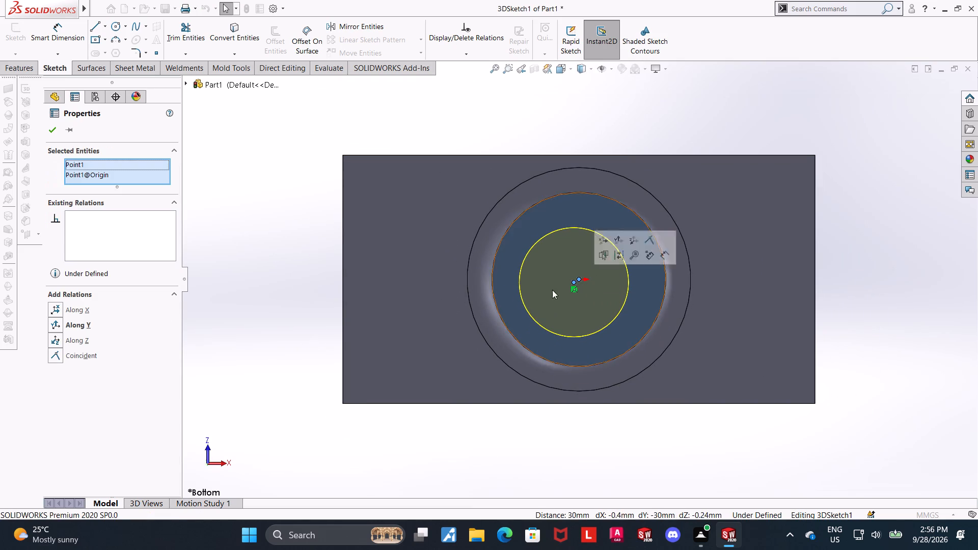
left_click(55, 308)
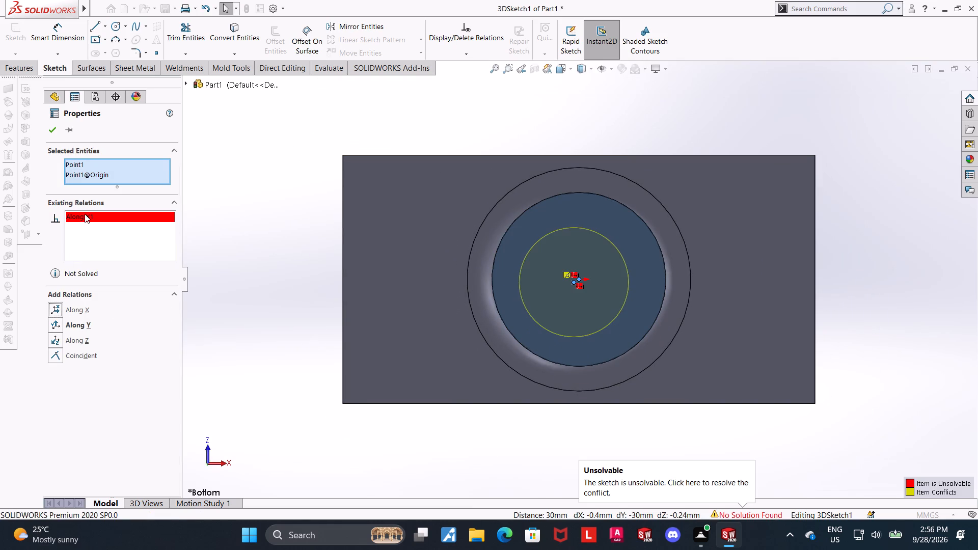
right_click(86, 214)
right_click(87, 217)
left_click(115, 236)
left_click(54, 324)
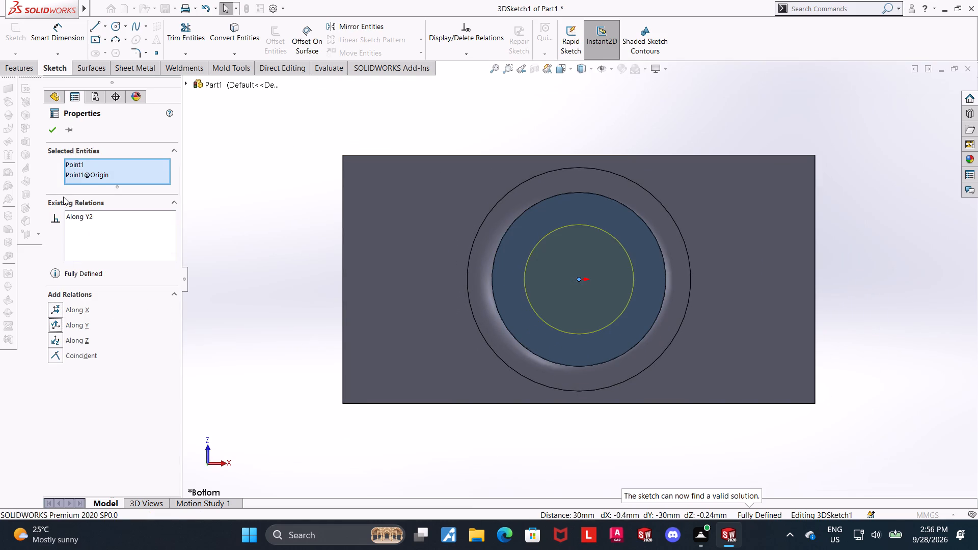
left_click(50, 129)
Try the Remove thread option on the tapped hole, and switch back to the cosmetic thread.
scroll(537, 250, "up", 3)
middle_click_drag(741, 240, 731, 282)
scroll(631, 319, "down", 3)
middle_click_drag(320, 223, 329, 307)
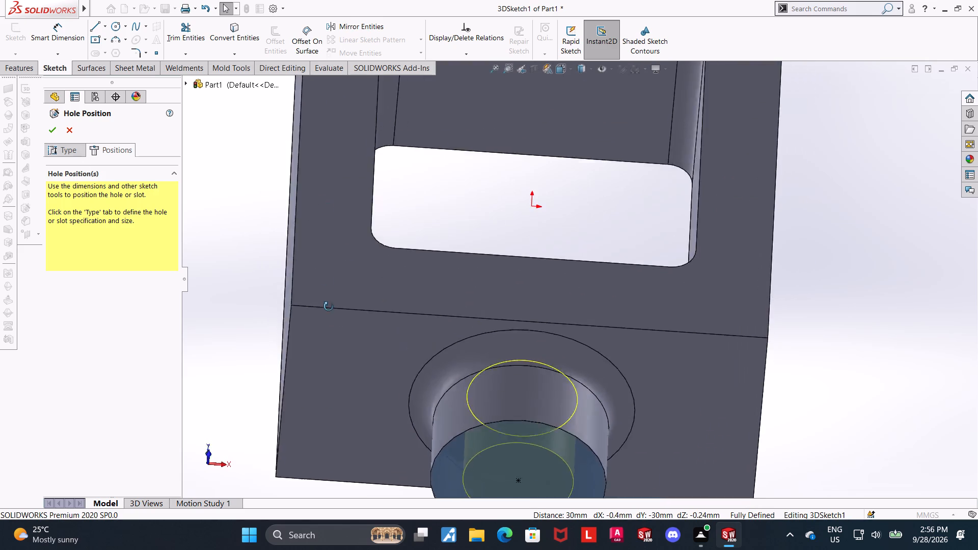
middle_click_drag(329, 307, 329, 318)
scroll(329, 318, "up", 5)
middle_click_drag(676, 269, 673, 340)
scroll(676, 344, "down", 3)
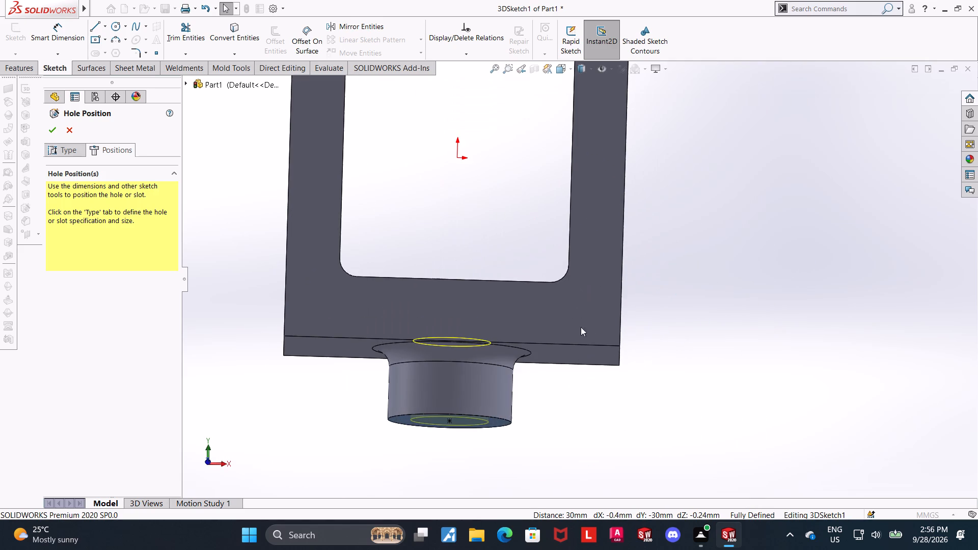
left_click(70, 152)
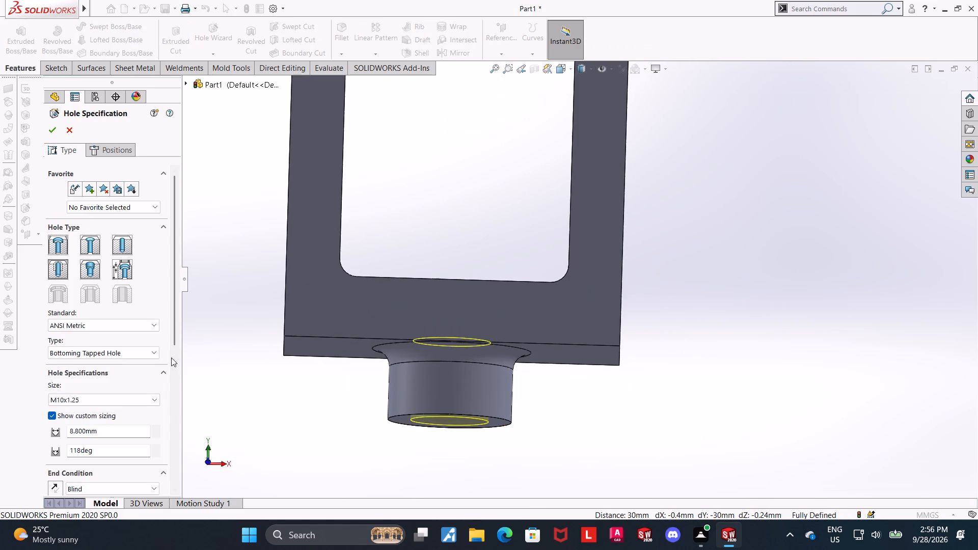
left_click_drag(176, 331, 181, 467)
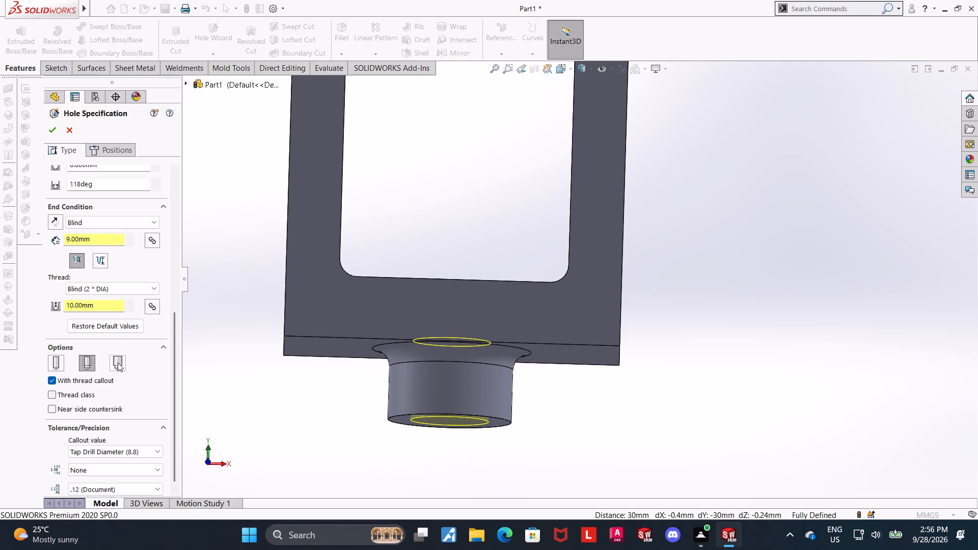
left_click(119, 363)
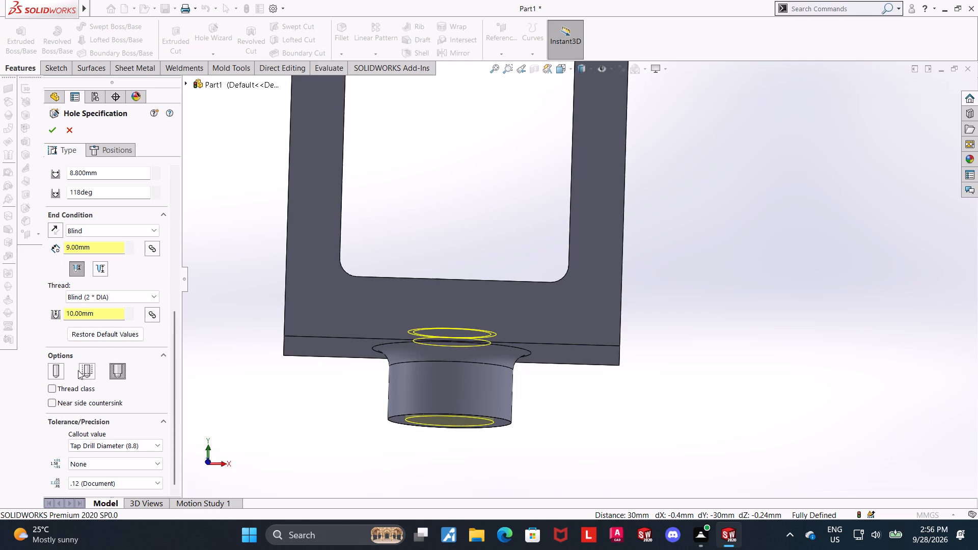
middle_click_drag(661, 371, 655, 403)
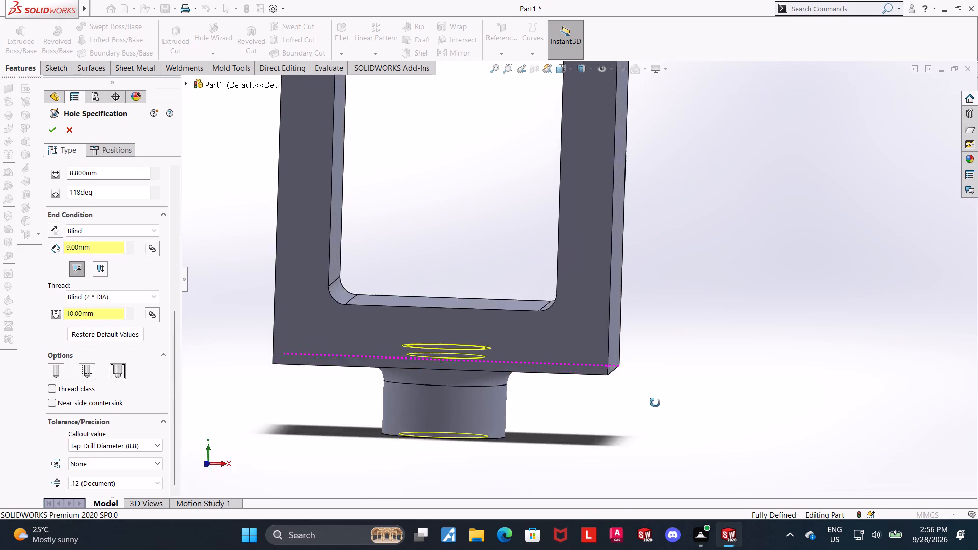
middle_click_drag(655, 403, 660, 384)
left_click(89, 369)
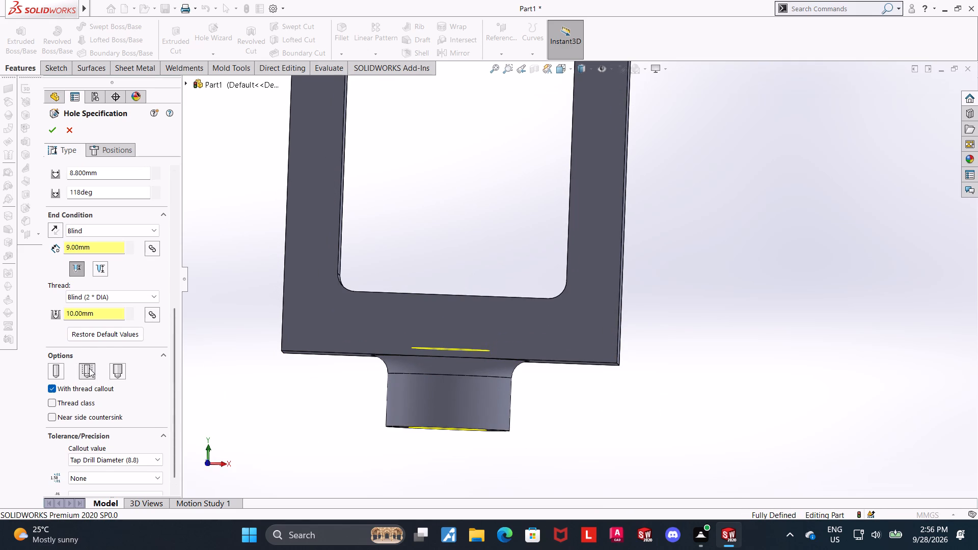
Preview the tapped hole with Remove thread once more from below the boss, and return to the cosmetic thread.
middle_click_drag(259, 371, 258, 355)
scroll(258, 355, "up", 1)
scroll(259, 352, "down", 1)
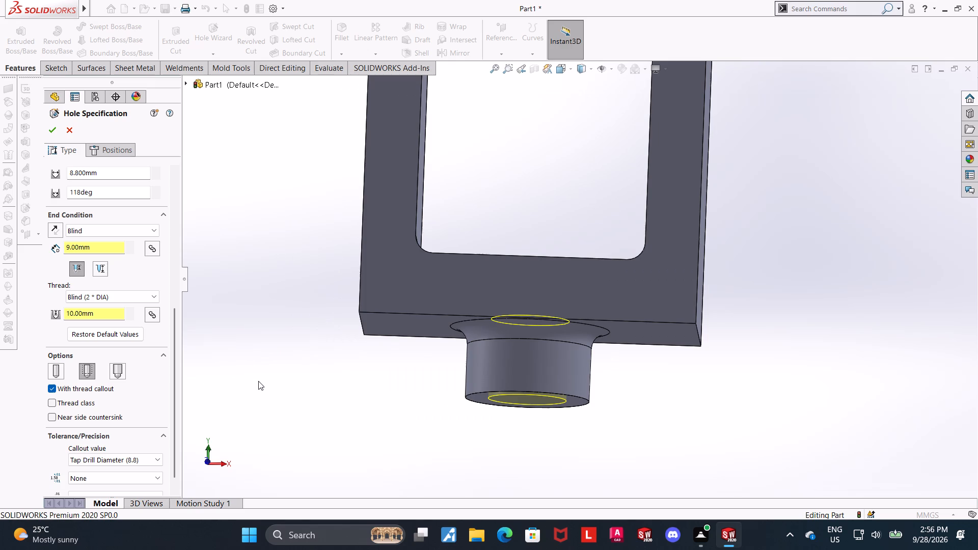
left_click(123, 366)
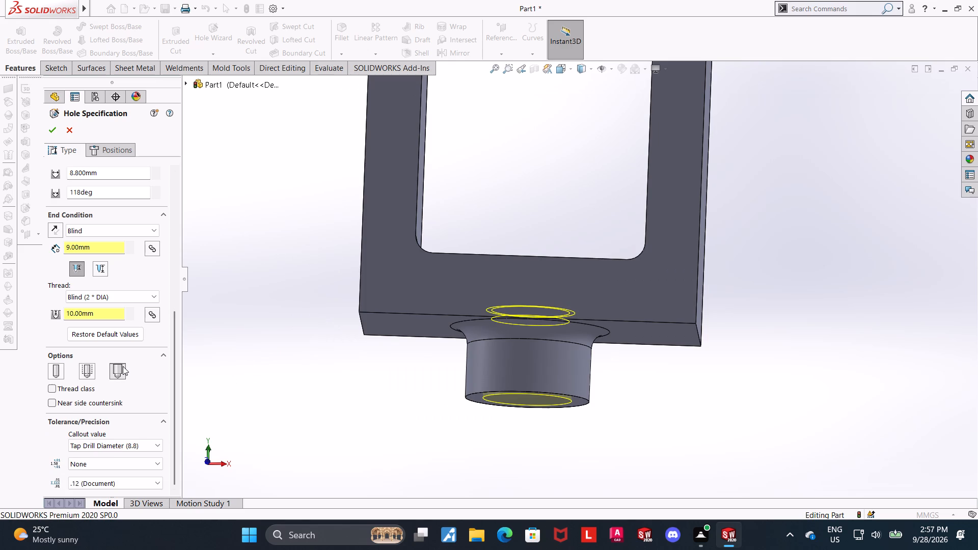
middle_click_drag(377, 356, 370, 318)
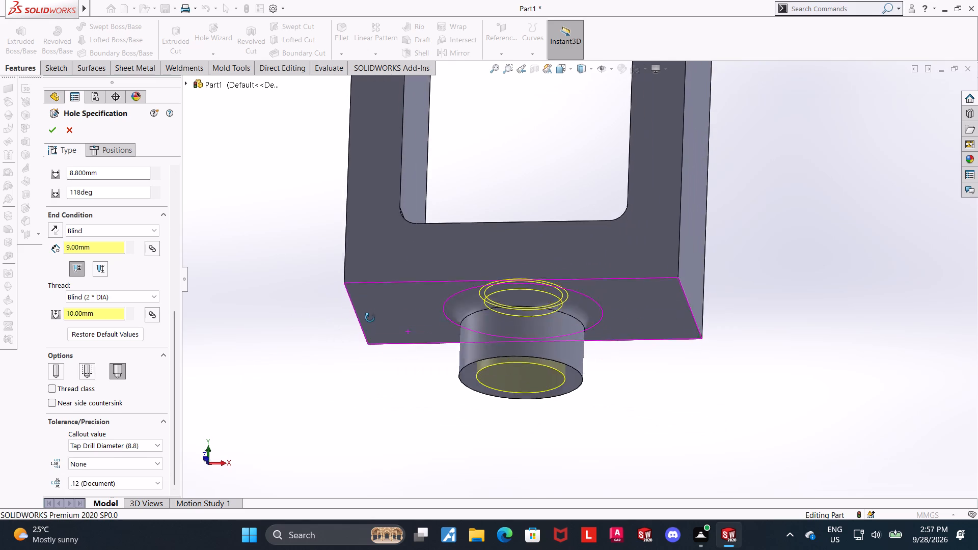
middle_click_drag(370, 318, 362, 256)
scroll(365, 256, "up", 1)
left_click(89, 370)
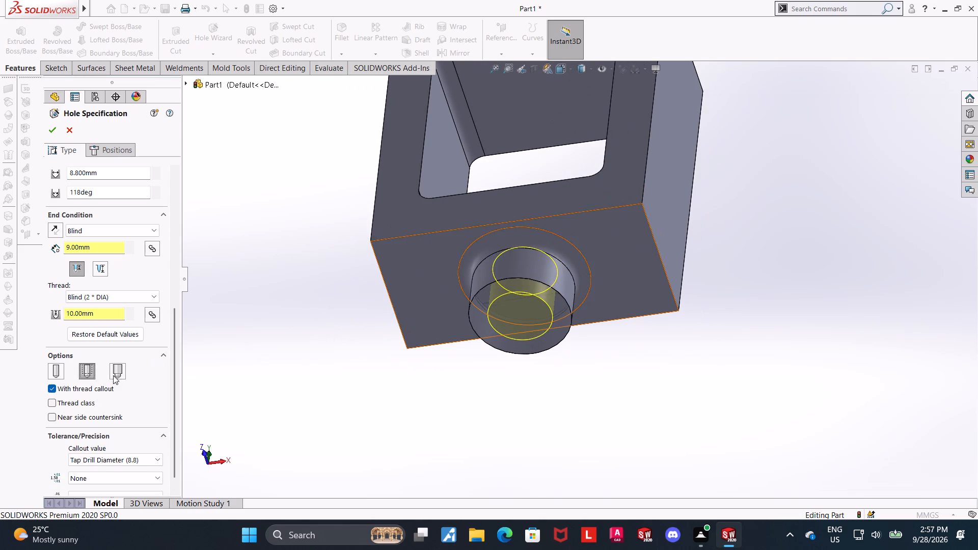
Keep the cosmetic thread with thread callout and finish the M10x1.25 tapped hole.
middle_click_drag(241, 373, 251, 378)
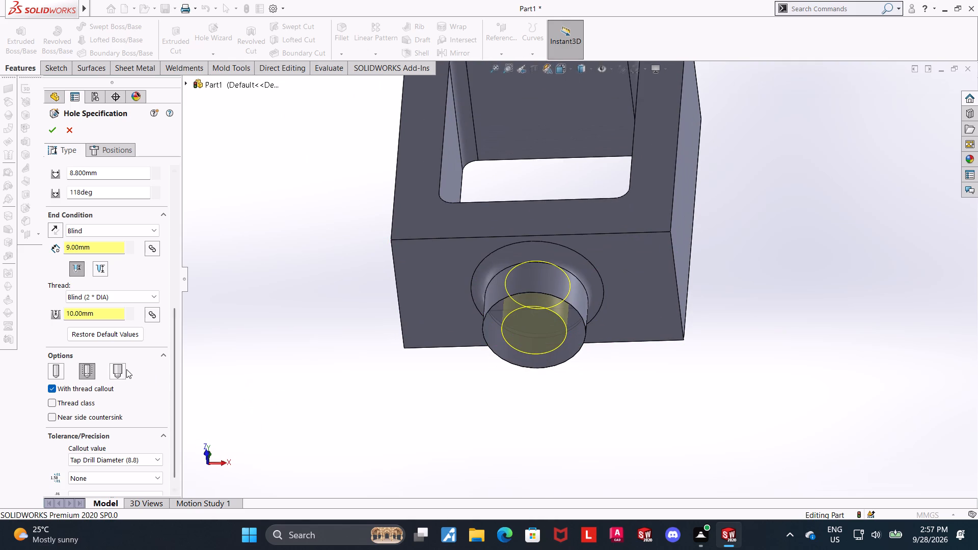
left_click_drag(175, 335, 172, 306)
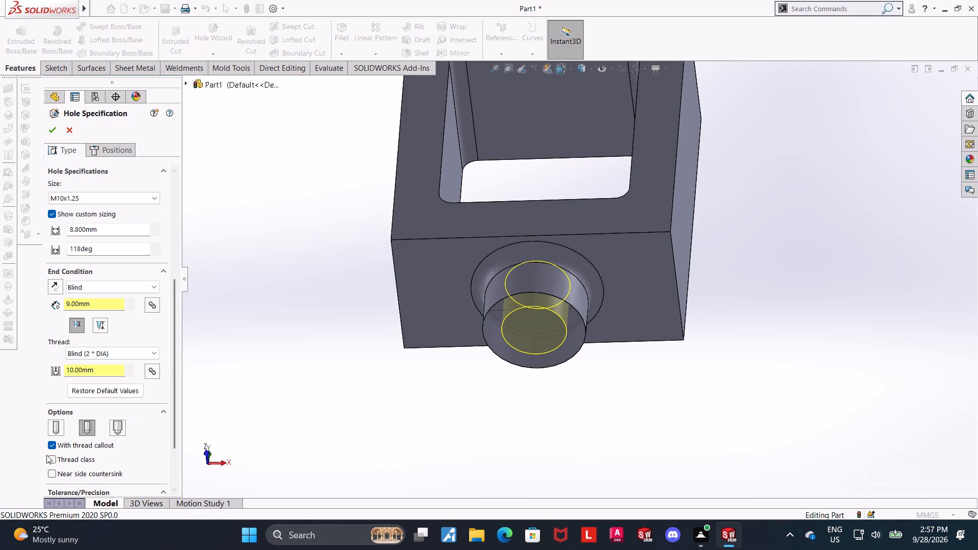
left_click_drag(179, 420, 175, 460)
left_click(58, 353)
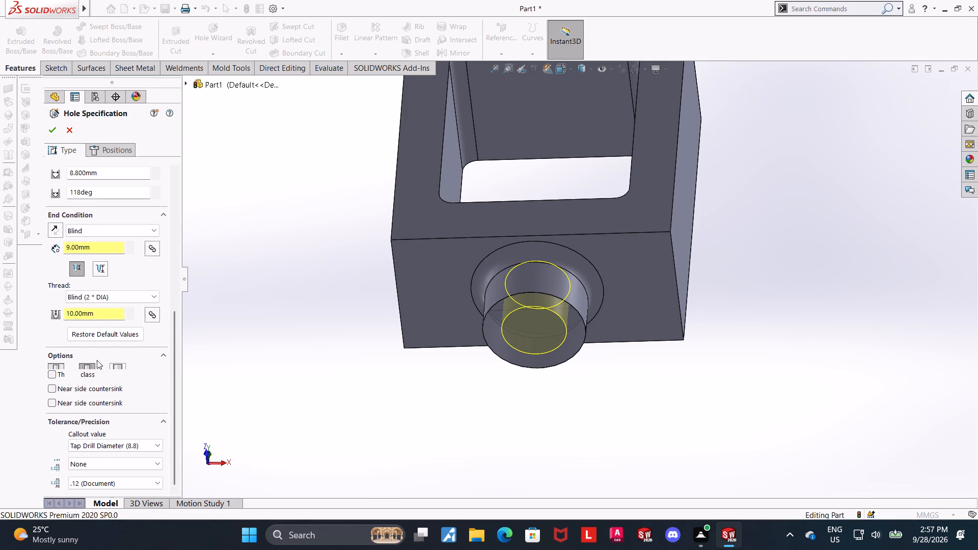
left_click(87, 372)
left_click(113, 373)
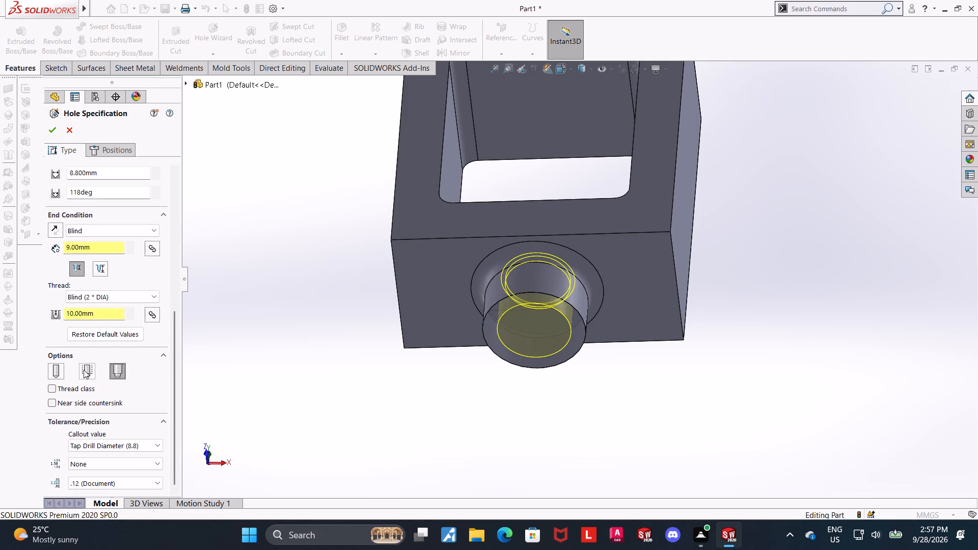
left_click(84, 370)
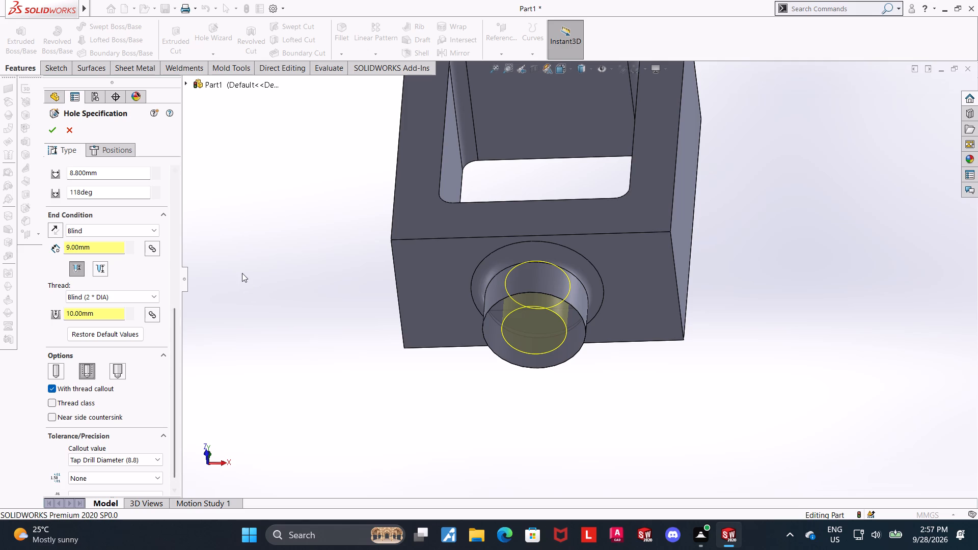
left_click(55, 129)
left_click(477, 361)
Start a sketch on the boss's end face and draw a circle about 7 mm in diameter centered on the origin.
scroll(725, 361, "up", 1)
middle_click_drag(727, 328, 730, 322)
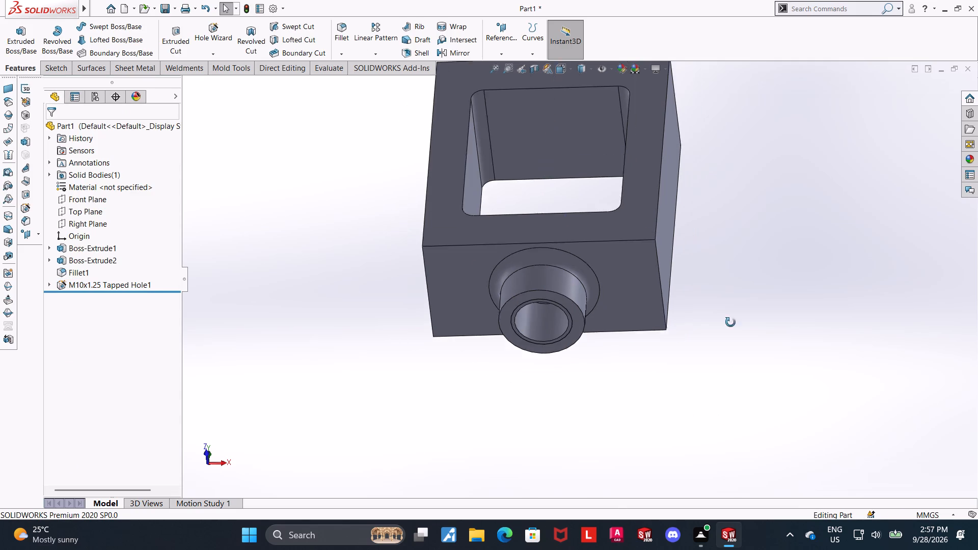
middle_click_drag(730, 322, 731, 223)
scroll(731, 223, "down", 1)
scroll(512, 197, "up", 3)
scroll(548, 216, "down", 3)
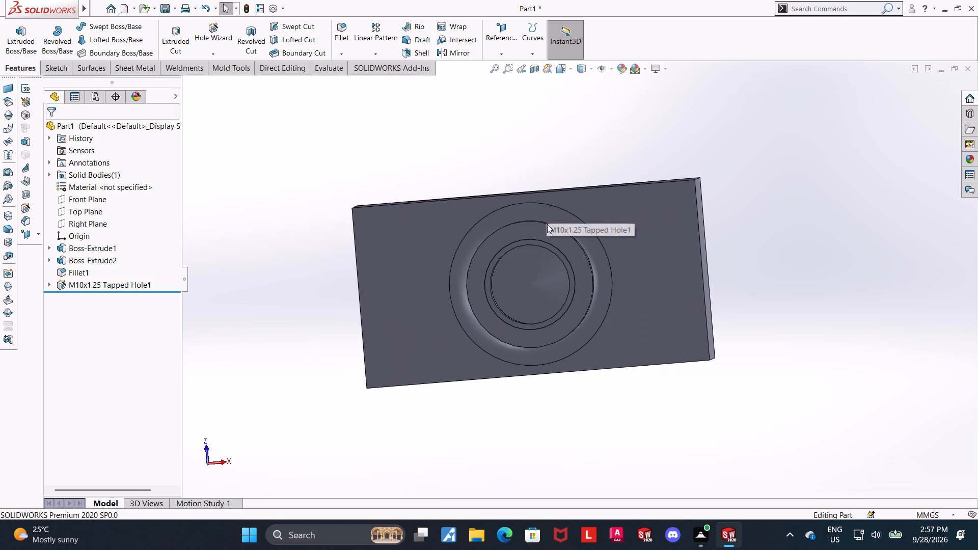
scroll(547, 224, "down", 3)
left_click(559, 242)
left_click(604, 212)
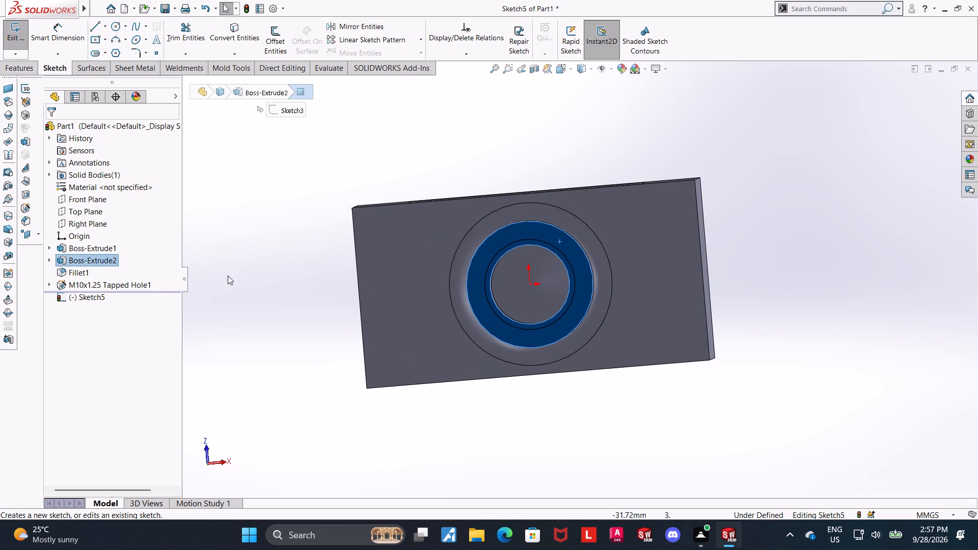
scroll(206, 265, "up", 1)
middle_click_drag(206, 270, 218, 339)
left_click(270, 349)
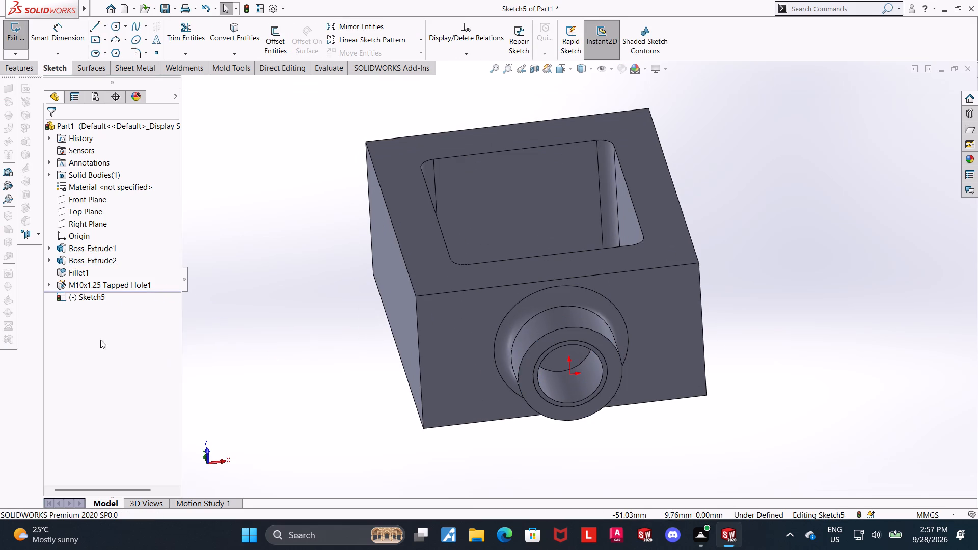
left_click(83, 304)
left_click(86, 299)
left_click(110, 288)
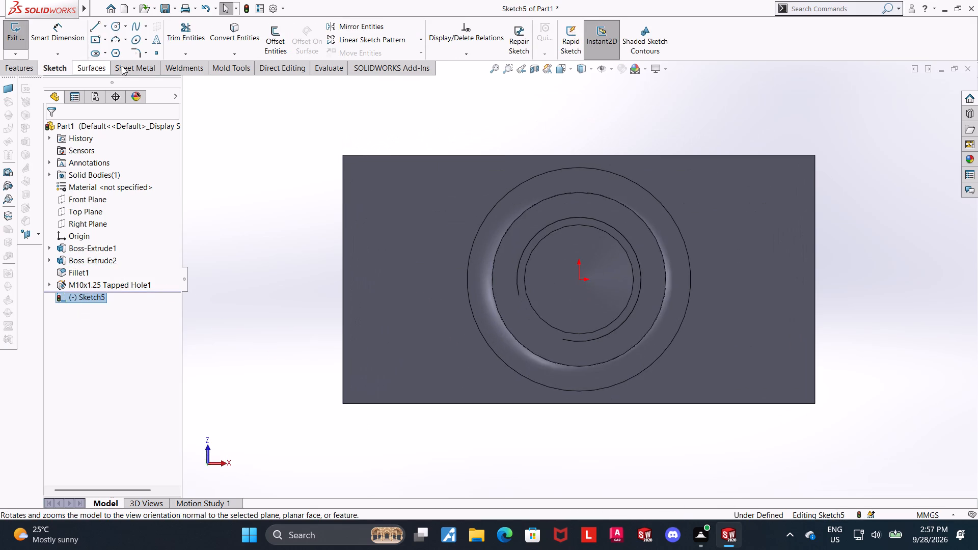
left_click(113, 28)
left_click(579, 280)
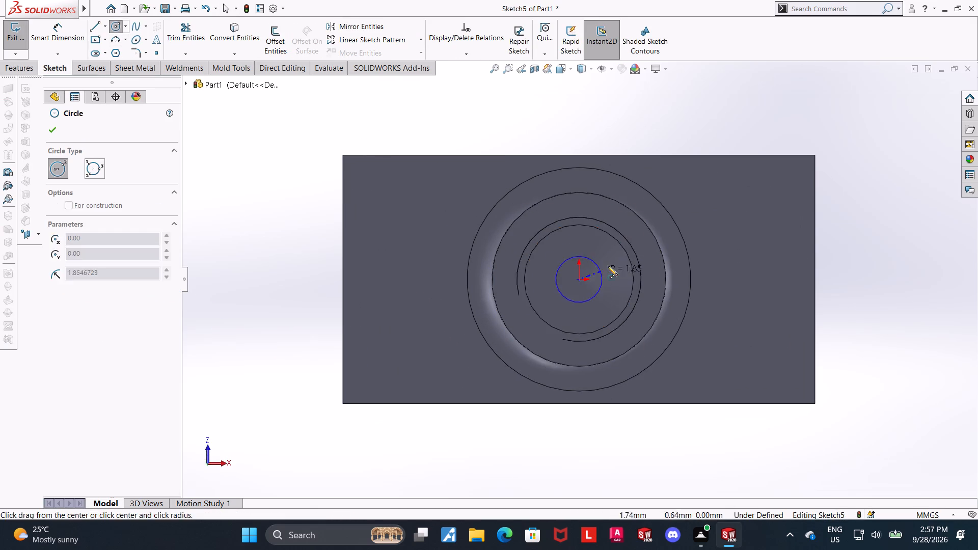
left_click(617, 259)
key("Escape")
Dimension the circle's diameter to 5 mm and exit the sketch.
left_click(64, 30)
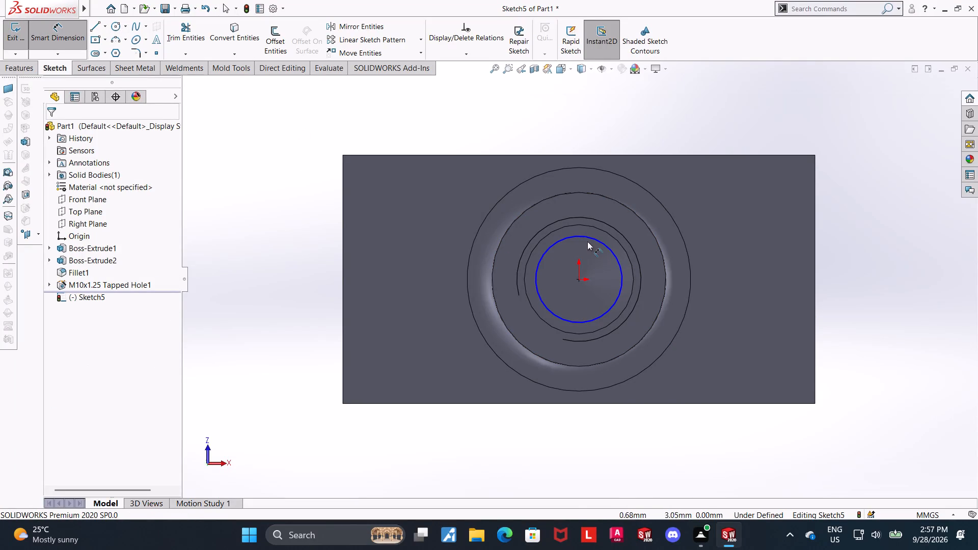
left_click(588, 238)
left_click(586, 200)
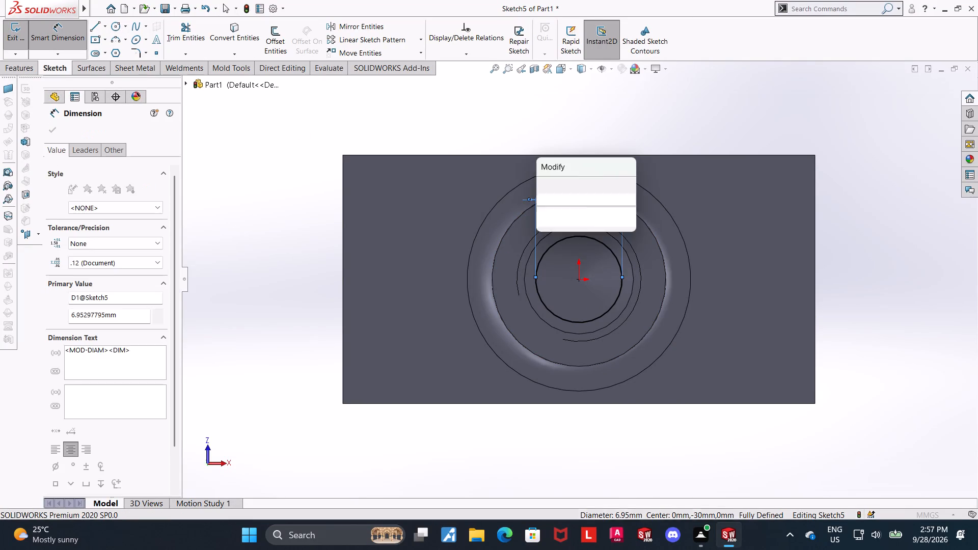
key("5")
key("Return")
key("Escape")
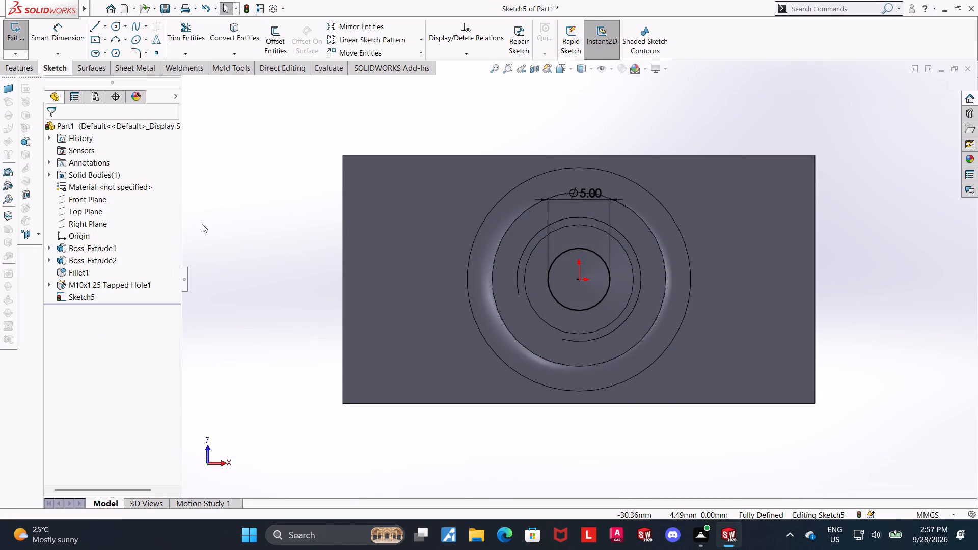
middle_click_drag(244, 199, 233, 241)
scroll(240, 246, "up", 4)
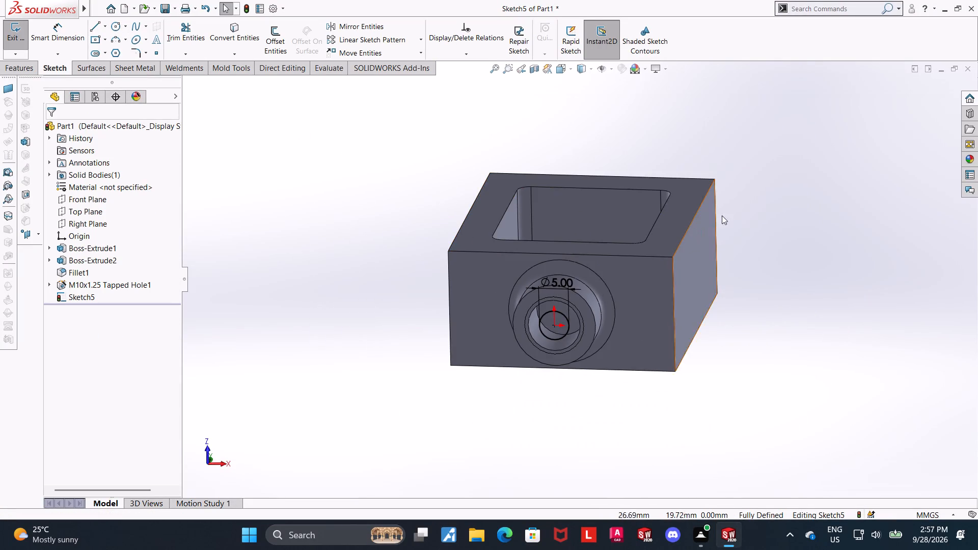
middle_click_drag(750, 229, 752, 250)
left_click(26, 35)
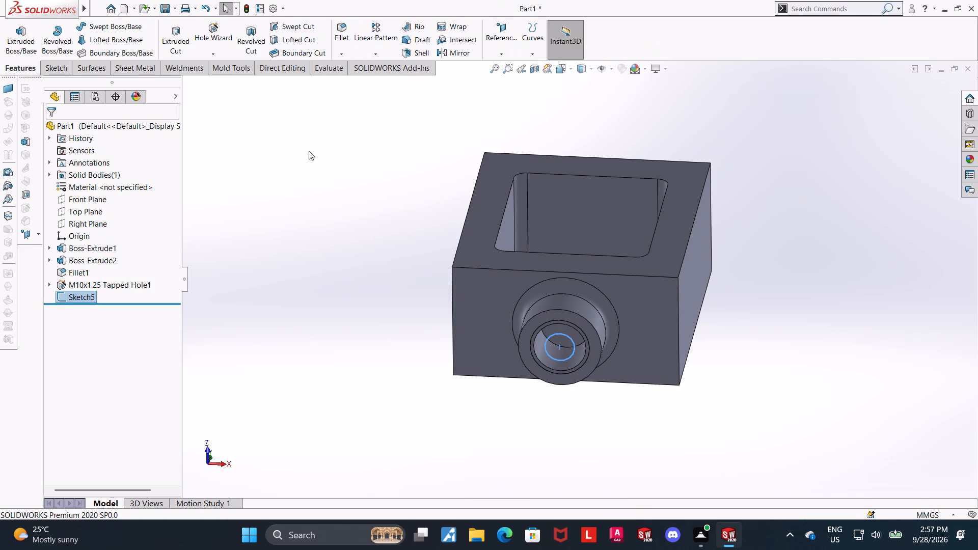
Cut-extrude the 5 mm circle sketch from the boss's end face with the Up To Next end condition.
middle_click_drag(268, 188, 248, 210)
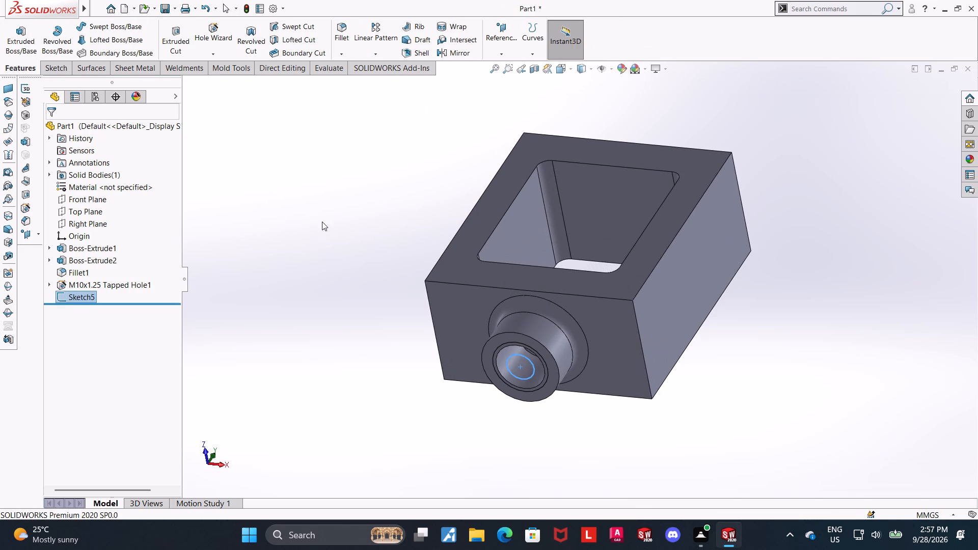
left_click(185, 36)
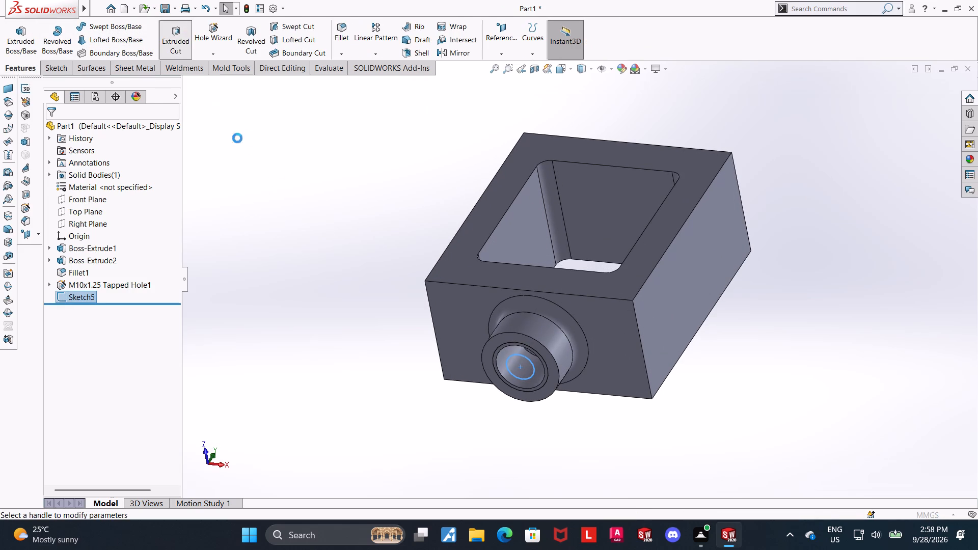
left_click(89, 200)
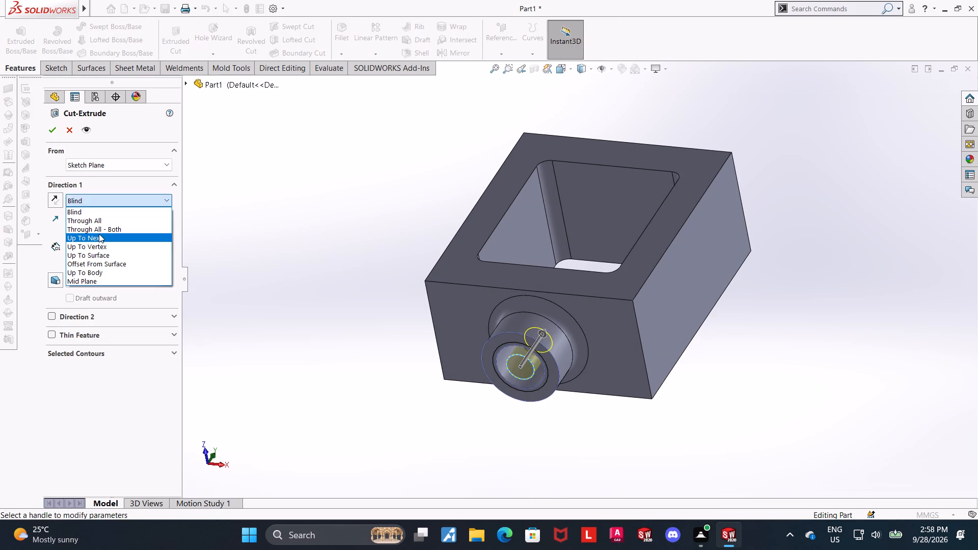
left_click(99, 235)
middle_click_drag(280, 267, 251, 391)
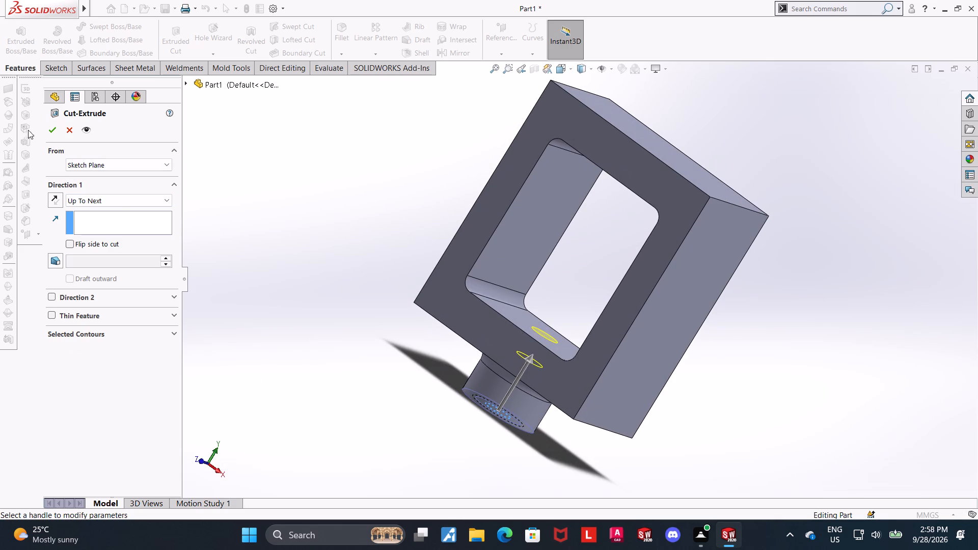
left_click(50, 129)
left_click(264, 221)
Show the part from the front with hidden lines visible, and switch the display to wireframe to expose the internal holes.
middle_click_drag(342, 281, 390, 178)
left_click(868, 308)
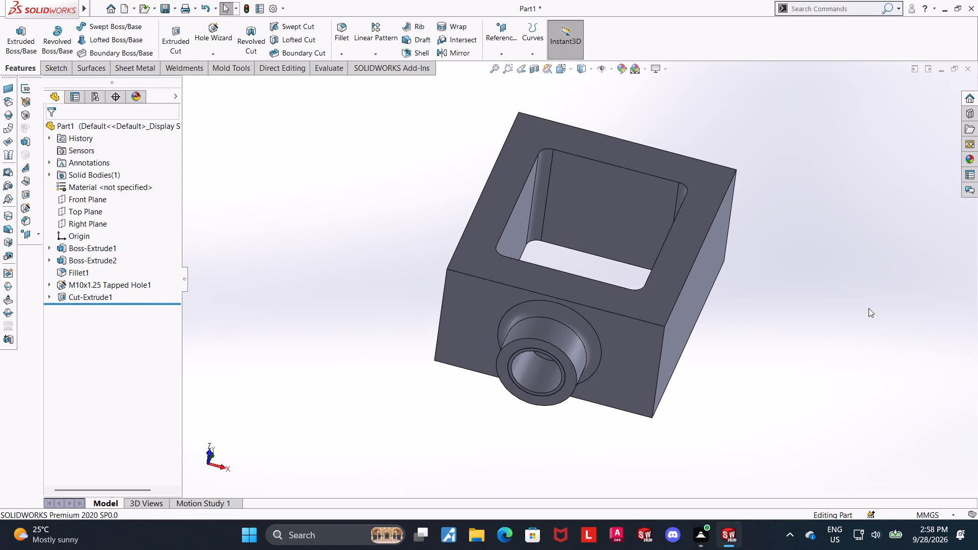
left_click(559, 65)
left_click(470, 246)
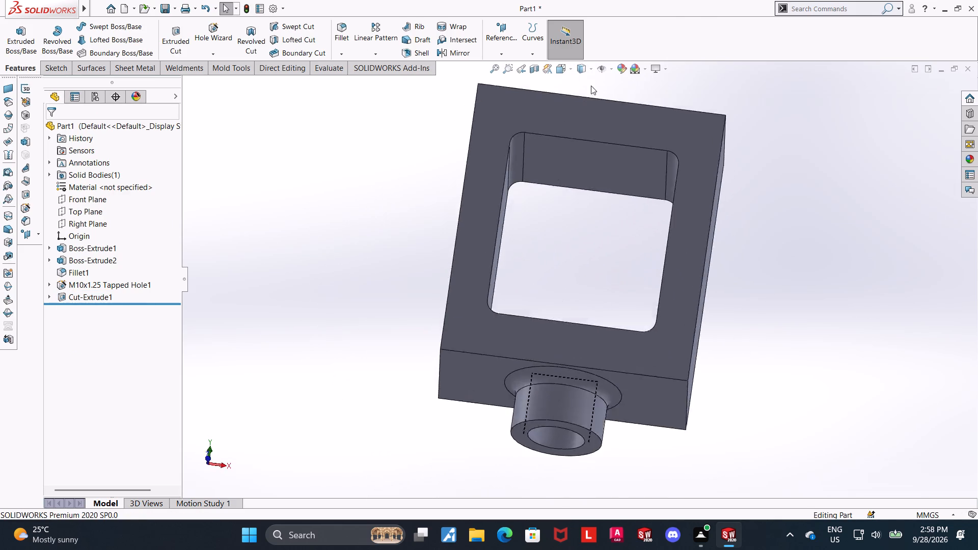
left_click(587, 68)
left_click(586, 126)
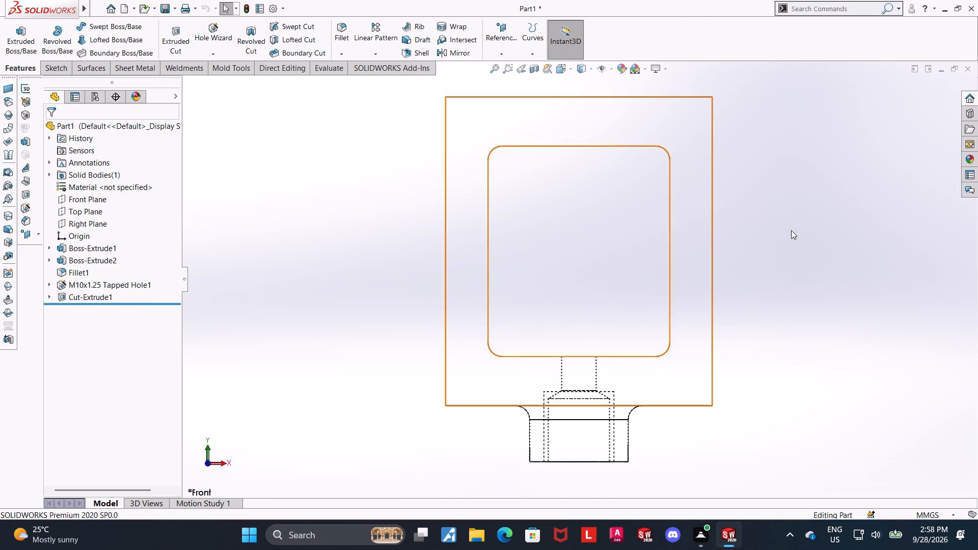
left_click(791, 230)
scroll(764, 415, "down", 1)
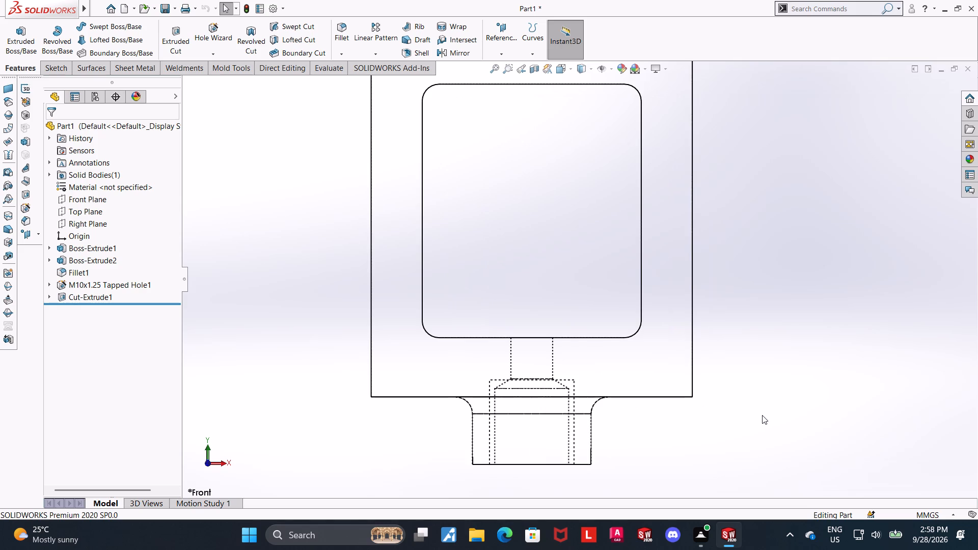
scroll(590, 412, "down", 2)
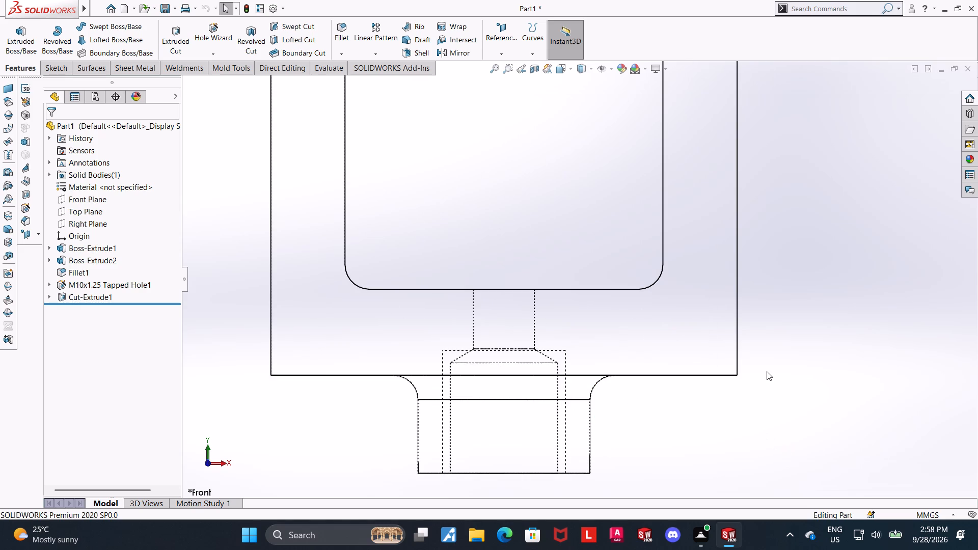
left_click(584, 67)
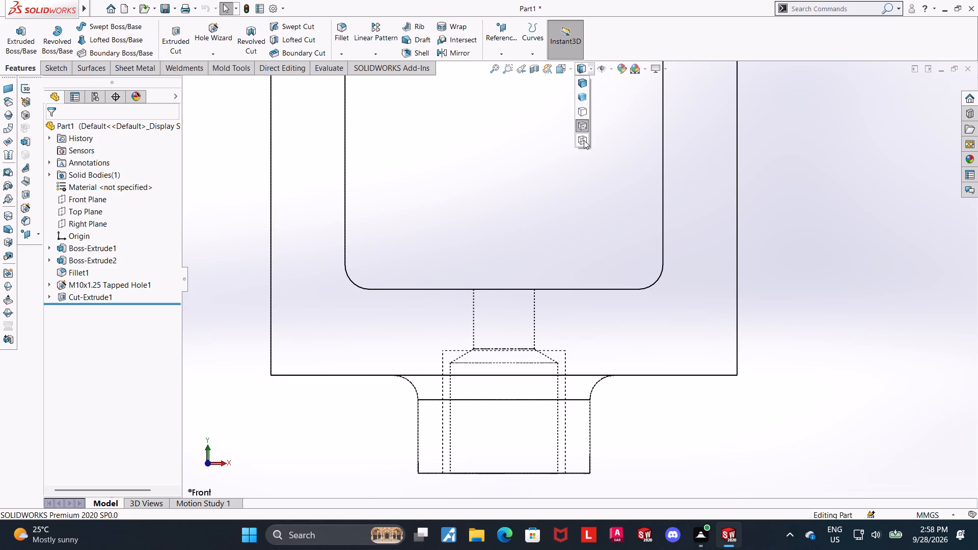
left_click(584, 140)
left_click(818, 256)
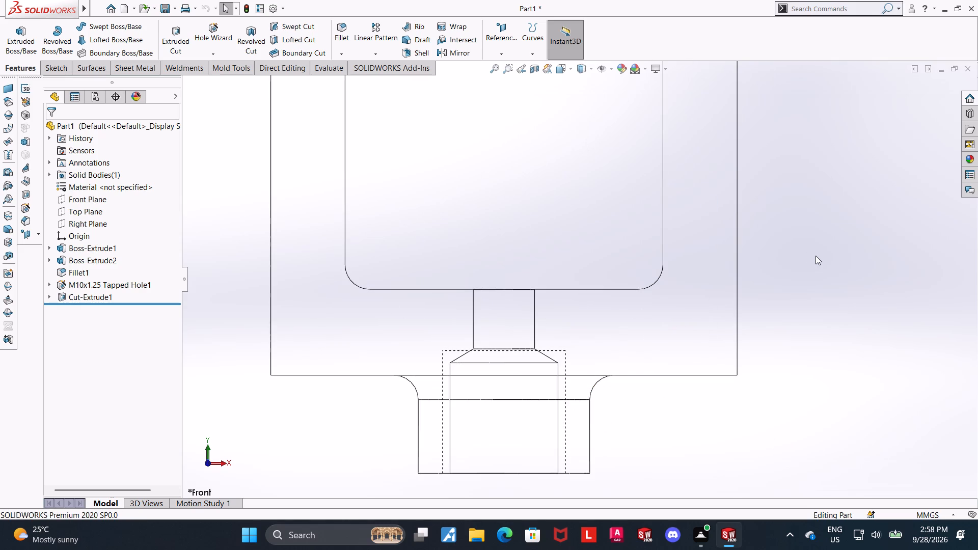
Examine the tapped hole's profile sketch, checking its depth, drill diameter and tip angle dimensions against the hole's outline.
scroll(492, 346, "up", 1)
scroll(508, 386, "down", 2)
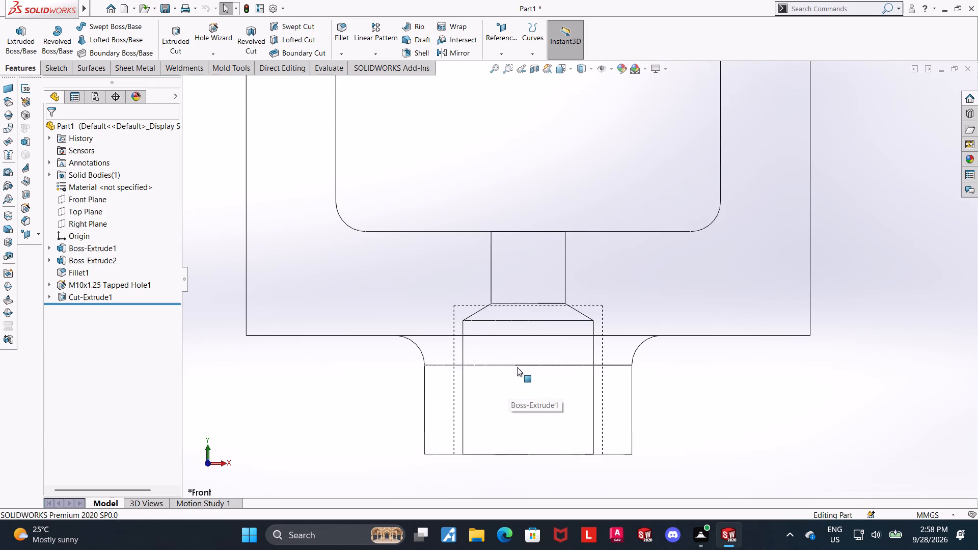
scroll(517, 367, "down", 1)
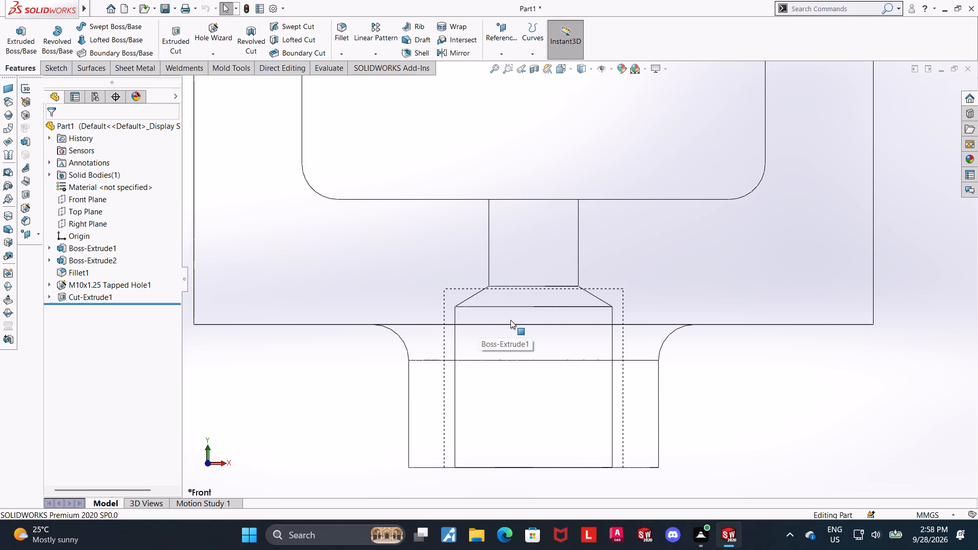
left_click(49, 283)
left_click(89, 308)
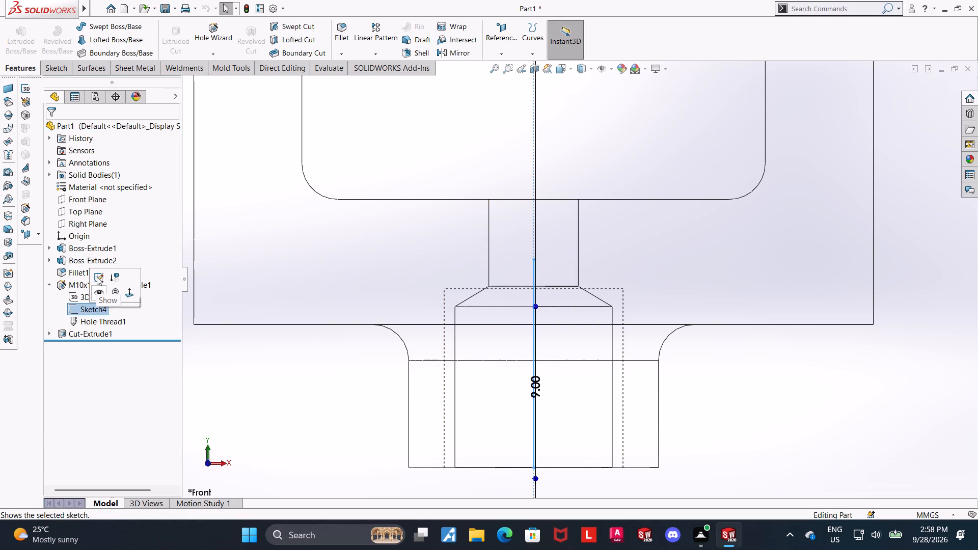
left_click(214, 419)
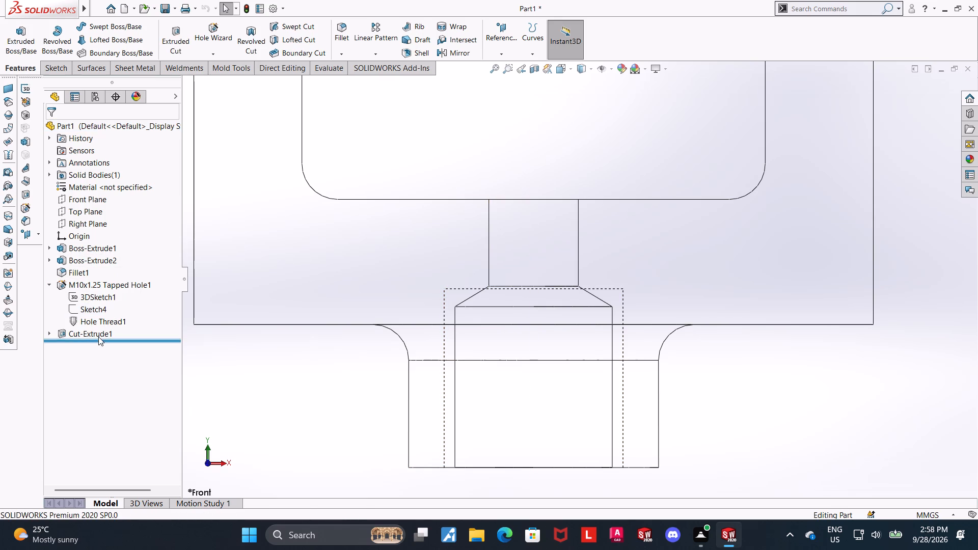
left_click(87, 308)
middle_click_drag(259, 395, 279, 398)
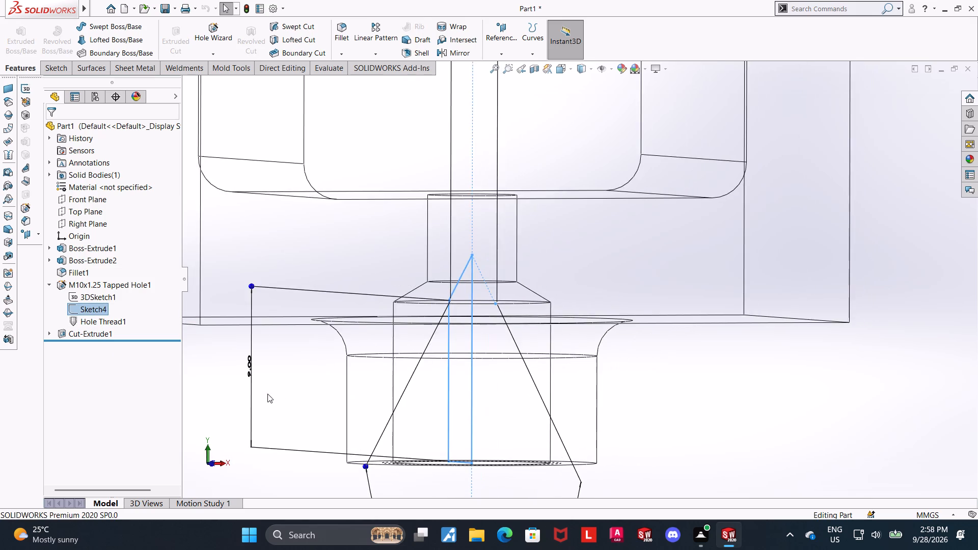
scroll(264, 393, "up", 2)
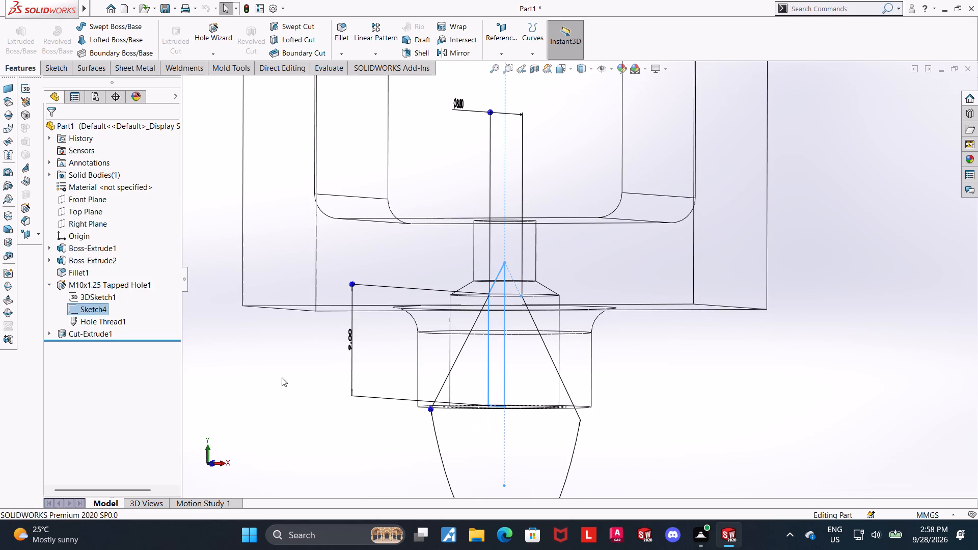
middle_click_drag(298, 380, 326, 382)
scroll(327, 389, "up", 6)
scroll(501, 324, "down", 4)
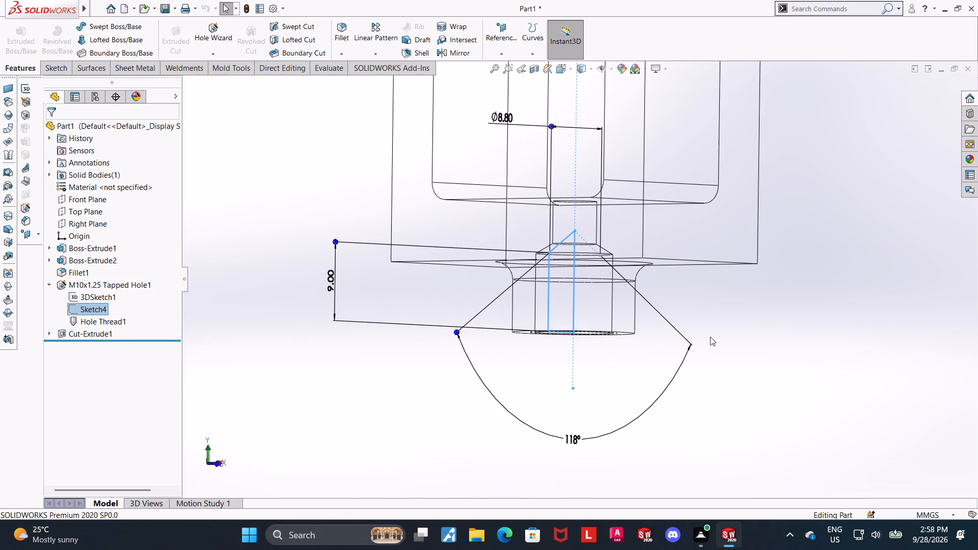
scroll(611, 245, "down", 1)
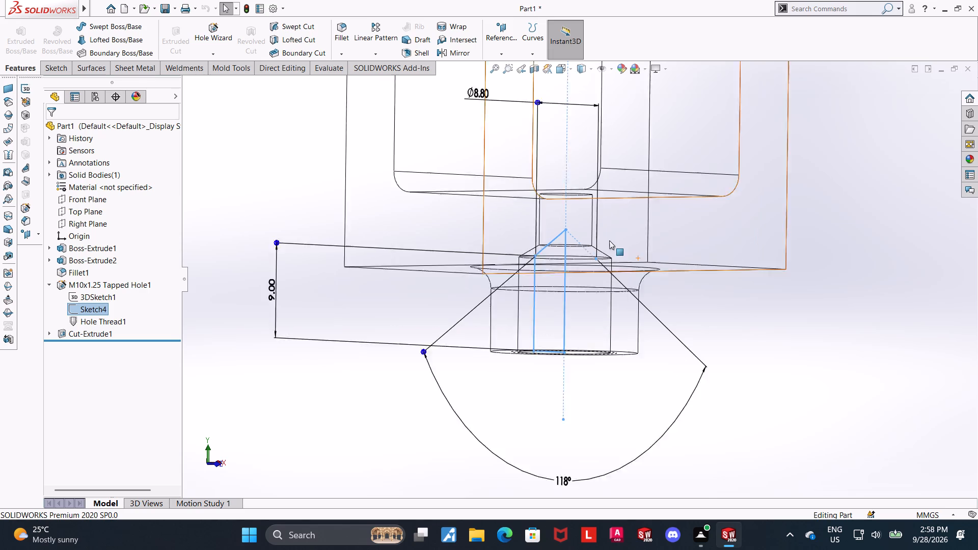
scroll(609, 240, "down", 2)
scroll(760, 360, "up", 1)
middle_click_drag(757, 360, 723, 368)
scroll(749, 383, "down", 1)
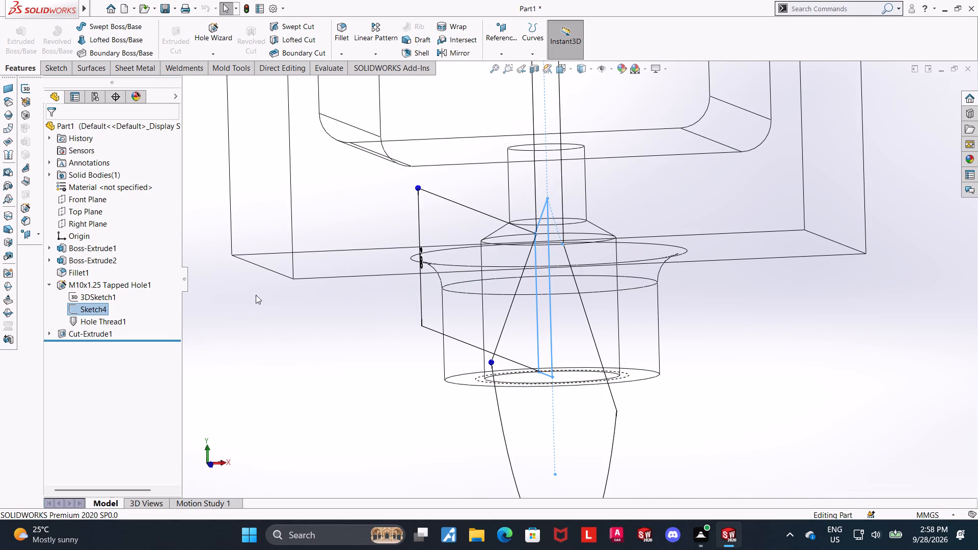
middle_click_drag(366, 307, 390, 299)
scroll(390, 299, "up", 1)
scroll(389, 299, "down", 1)
scroll(371, 301, "up", 5)
scroll(289, 306, "down", 3)
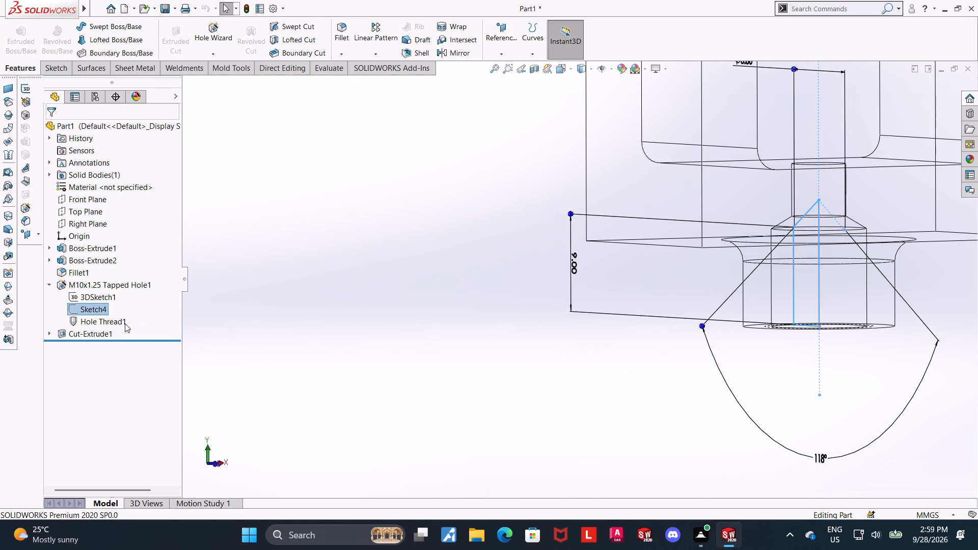
Display the hole thread's dimensions and examine its depth and diameter against the drilled hole.
double_click(115, 320)
scroll(875, 308, "down", 2)
middle_click_drag(885, 301, 898, 304)
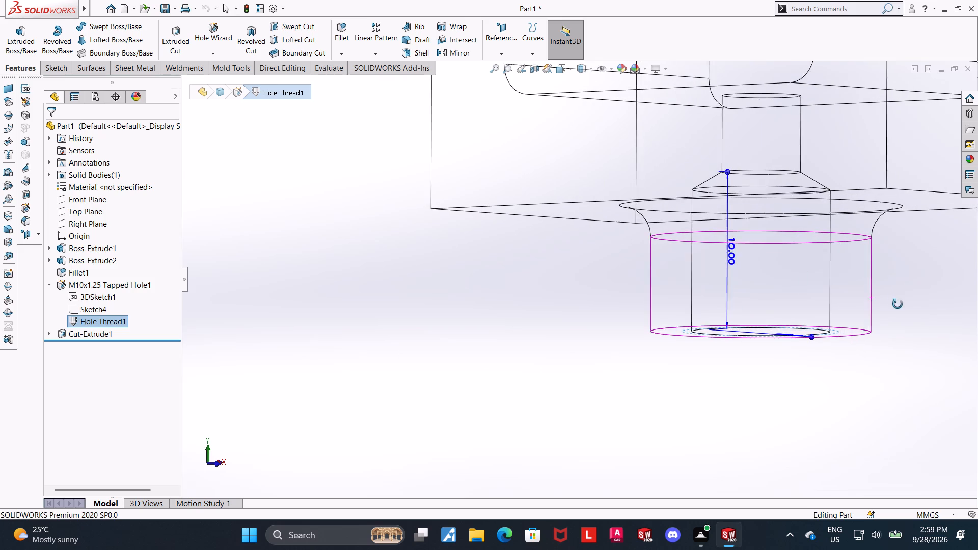
middle_click_drag(898, 304, 899, 304)
scroll(898, 304, "up", 4)
scroll(878, 260, "down", 3)
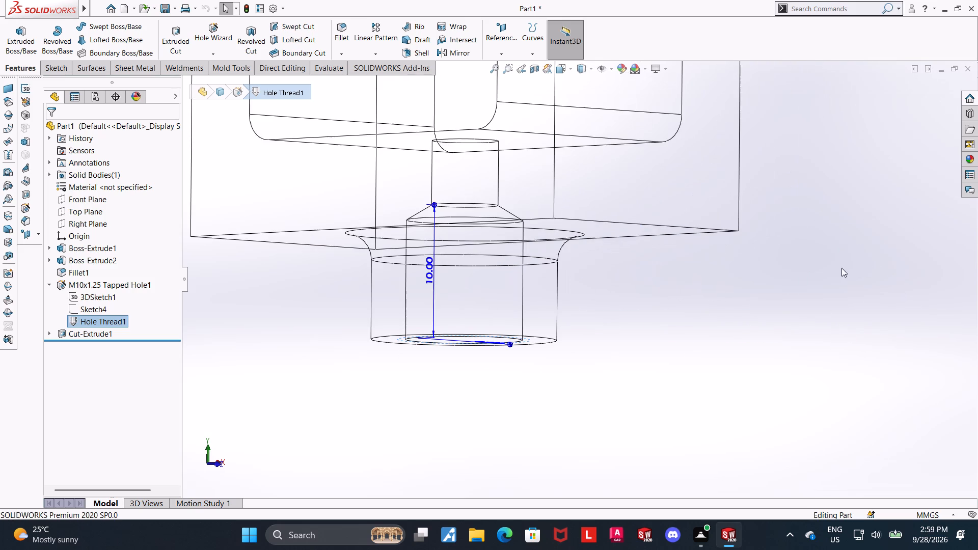
middle_click_drag(751, 292, 786, 281)
middle_click_drag(788, 282, 681, 295)
scroll(668, 211, "down", 2)
scroll(654, 234, "up", 5)
scroll(636, 227, "down", 2)
middle_click_drag(686, 341, 675, 336)
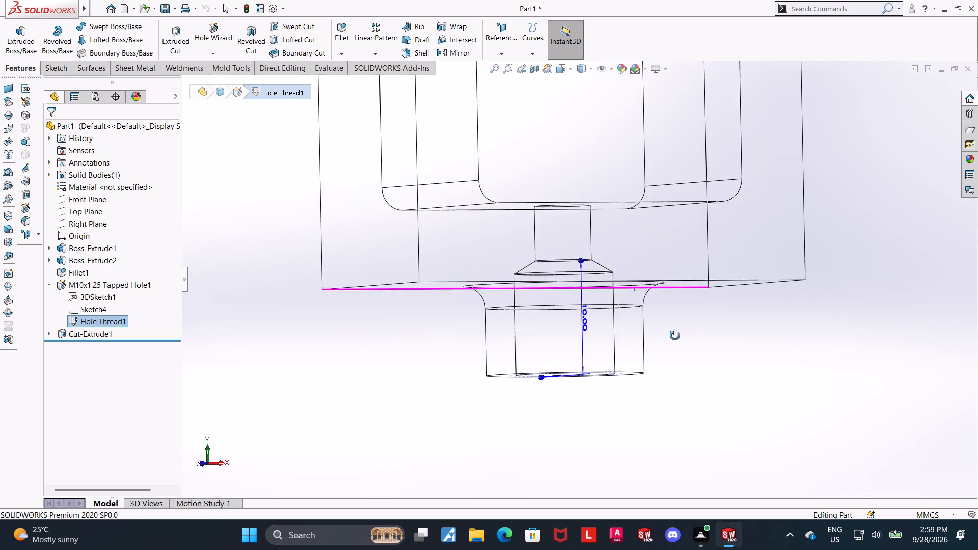
middle_click_drag(675, 336, 664, 333)
scroll(667, 283, "down", 2)
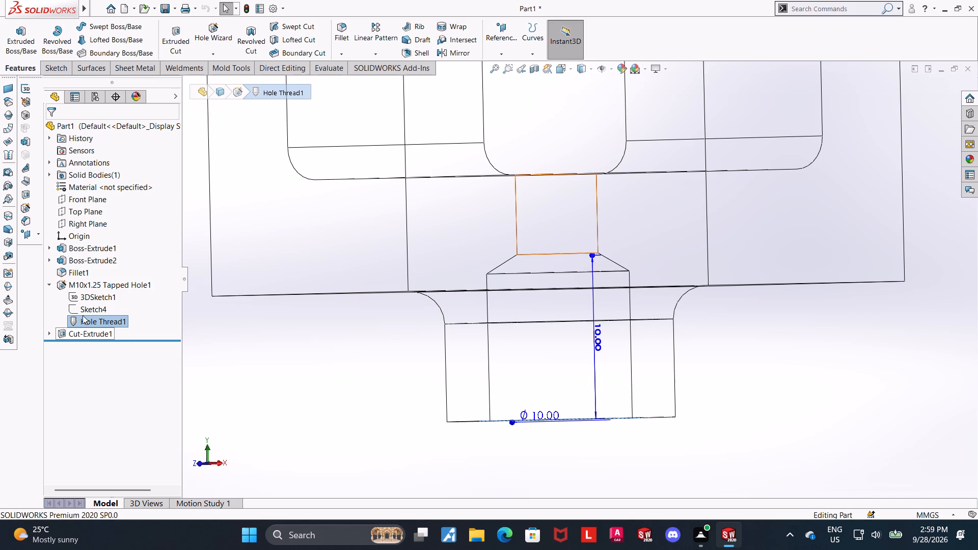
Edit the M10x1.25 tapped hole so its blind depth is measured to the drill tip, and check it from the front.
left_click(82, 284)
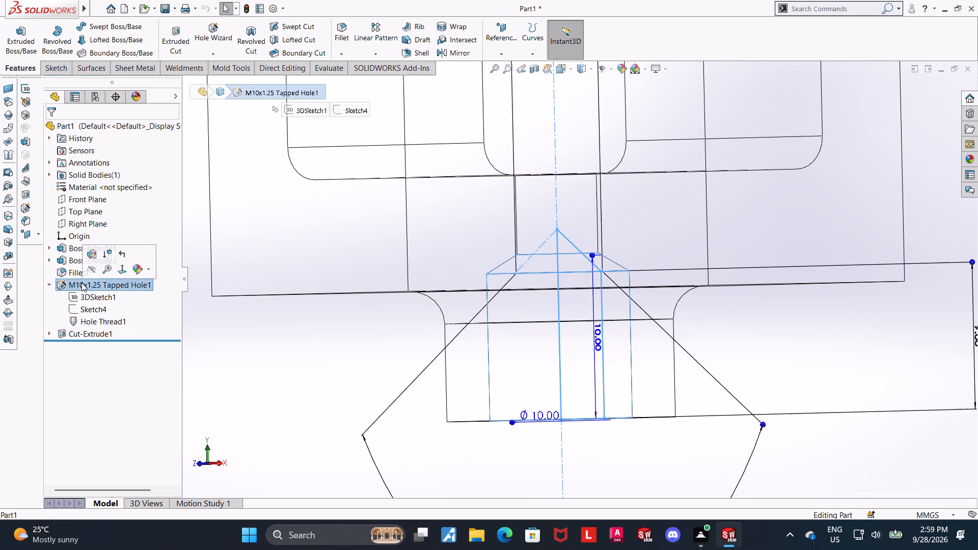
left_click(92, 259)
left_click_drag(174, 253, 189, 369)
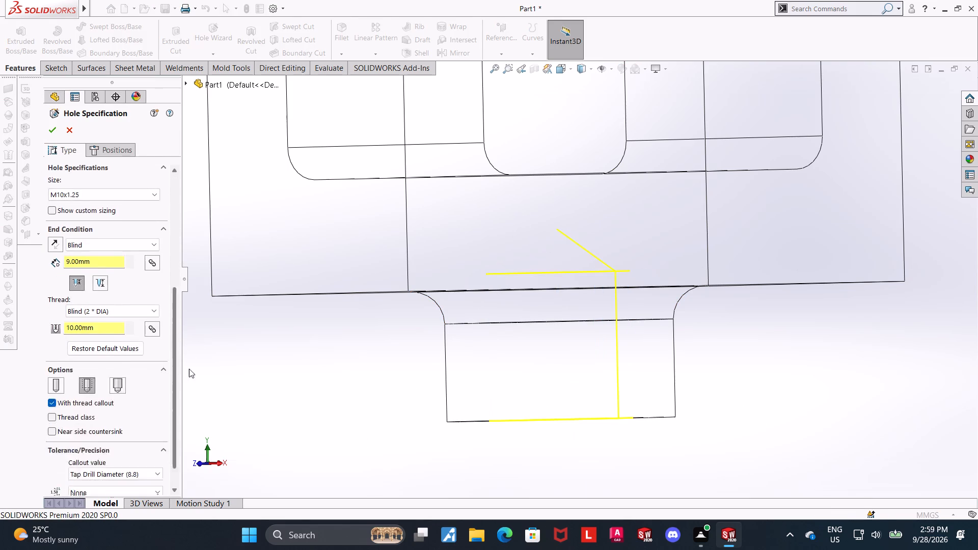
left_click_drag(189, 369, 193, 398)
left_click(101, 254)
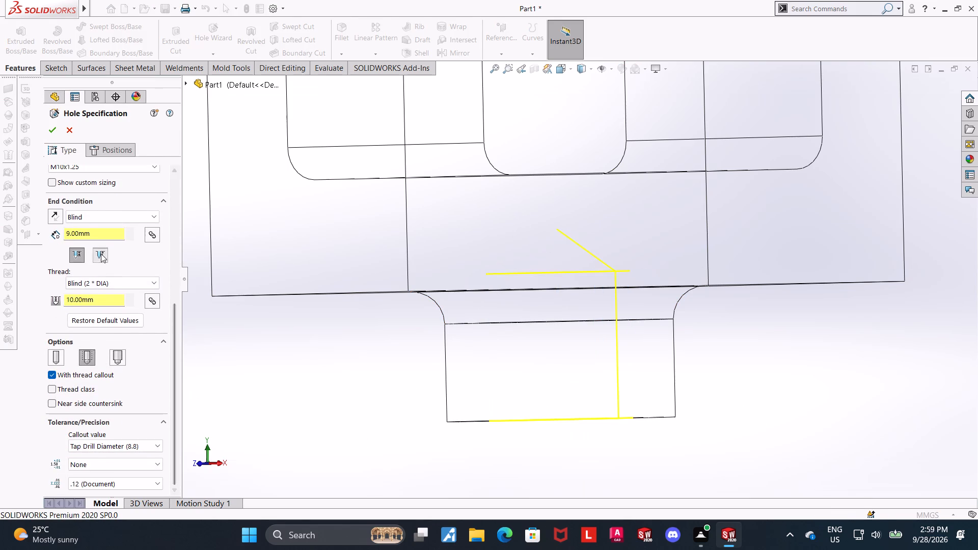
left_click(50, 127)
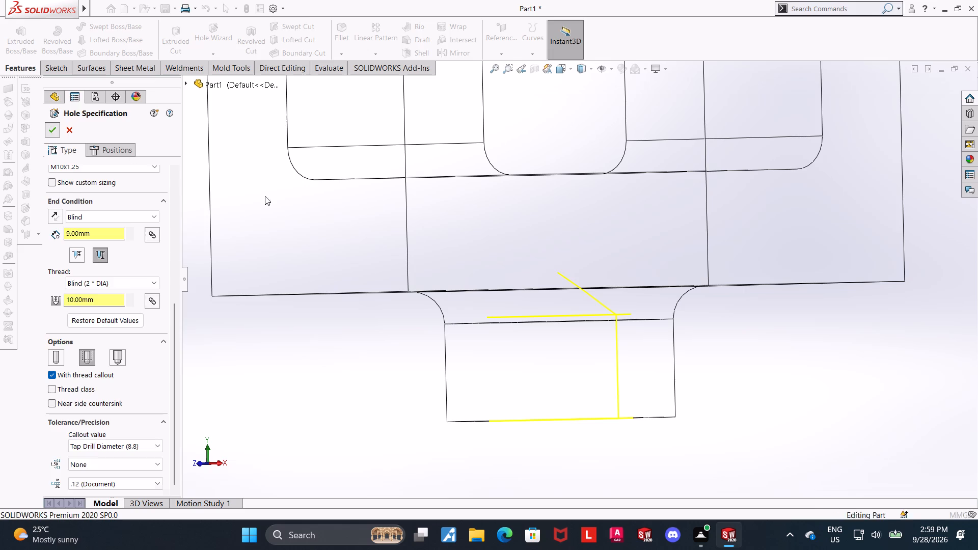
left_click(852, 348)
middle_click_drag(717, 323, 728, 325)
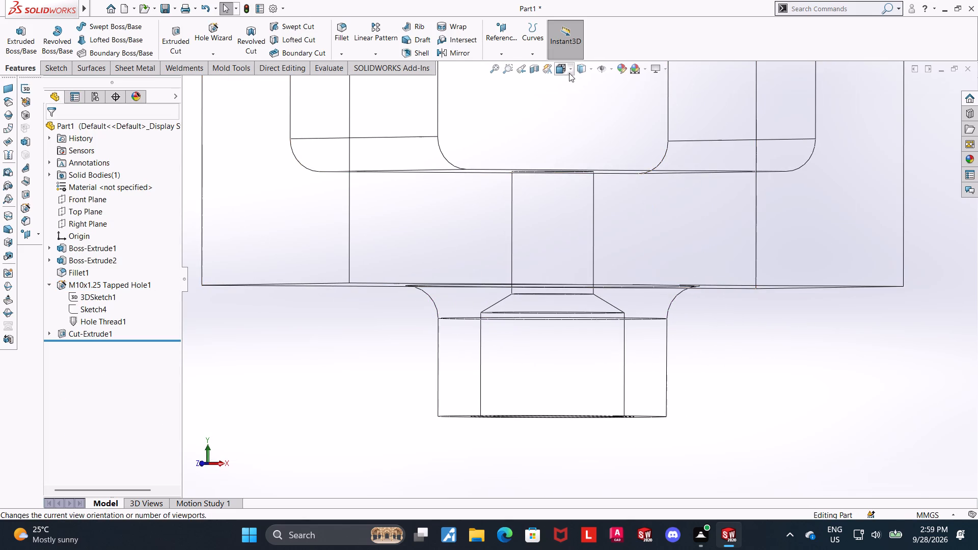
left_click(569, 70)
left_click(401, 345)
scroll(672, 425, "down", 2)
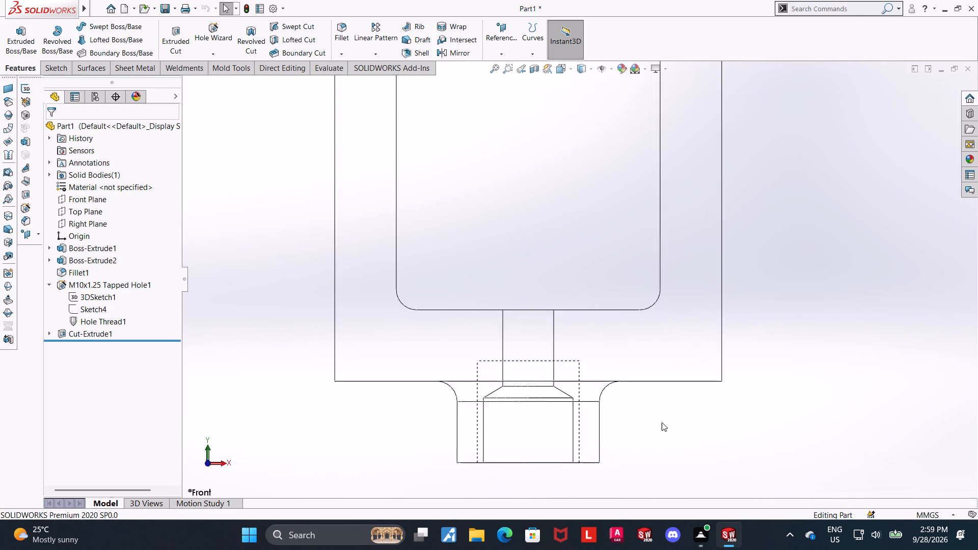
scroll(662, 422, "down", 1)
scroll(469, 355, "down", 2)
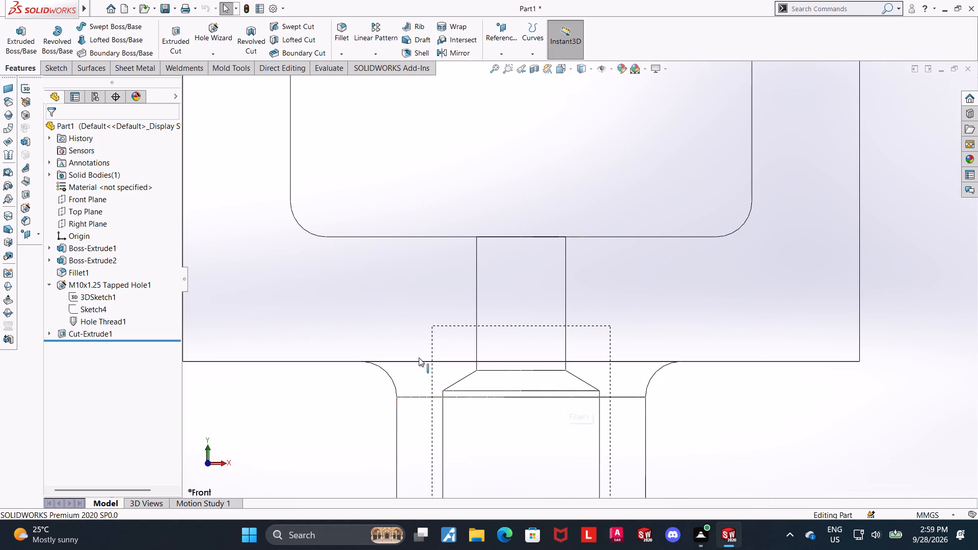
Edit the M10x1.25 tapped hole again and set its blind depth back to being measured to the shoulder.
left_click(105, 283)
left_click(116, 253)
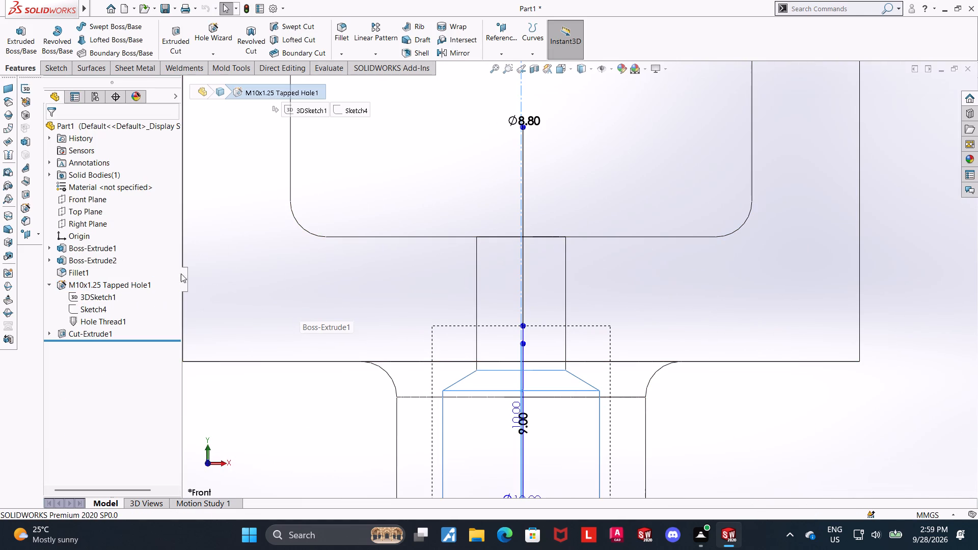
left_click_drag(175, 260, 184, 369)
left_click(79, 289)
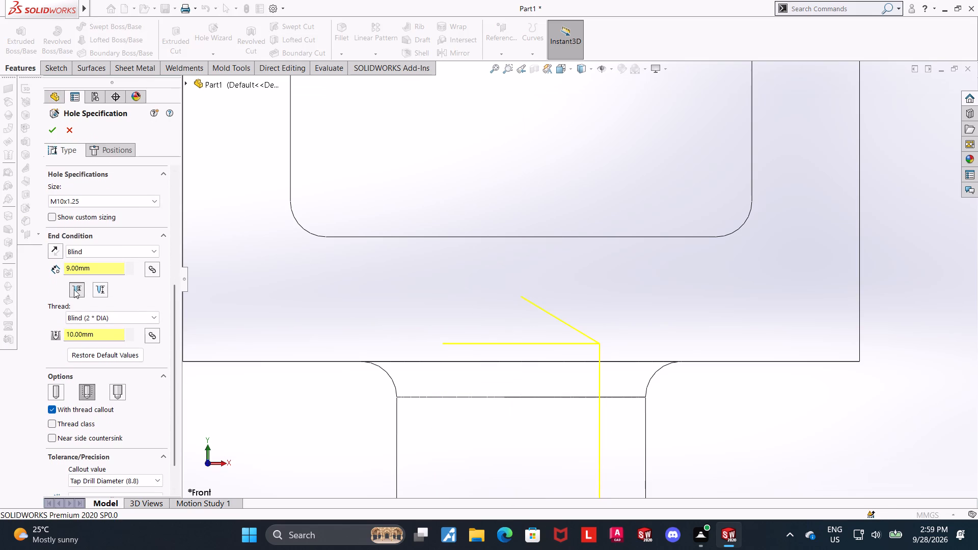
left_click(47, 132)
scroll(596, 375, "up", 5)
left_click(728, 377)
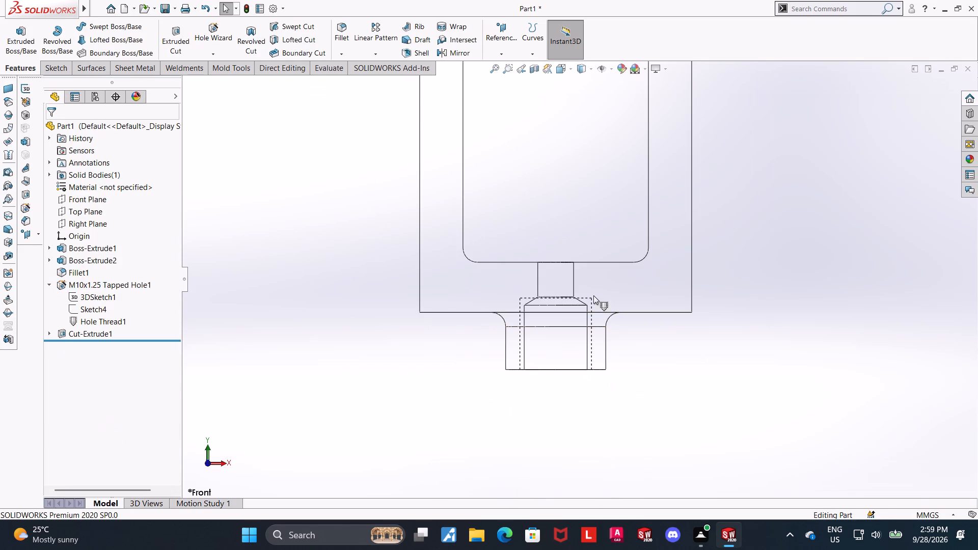
Edit the M10x1.25 tapped hole, setting its blind drill depth to 10 mm and its thread depth to 9 mm.
scroll(586, 305, "down", 2)
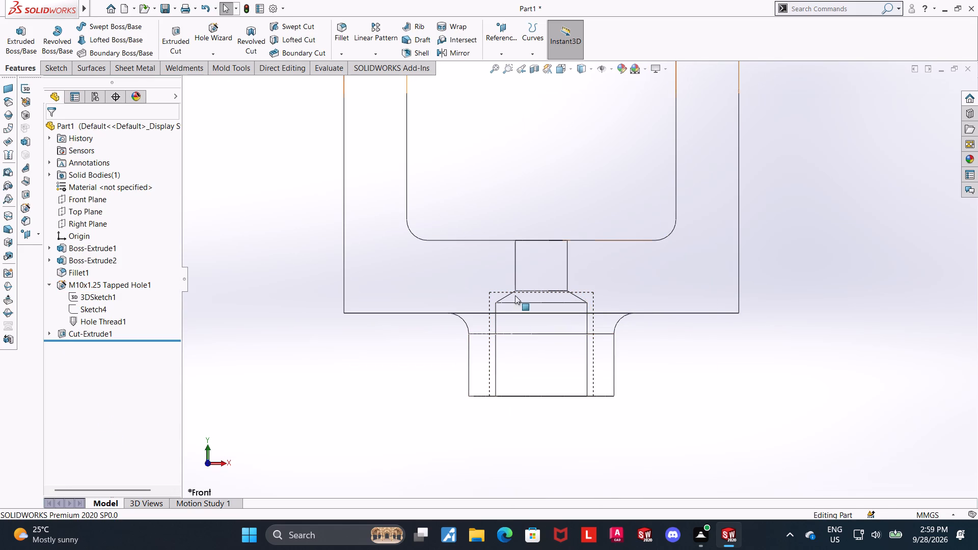
left_click(589, 292)
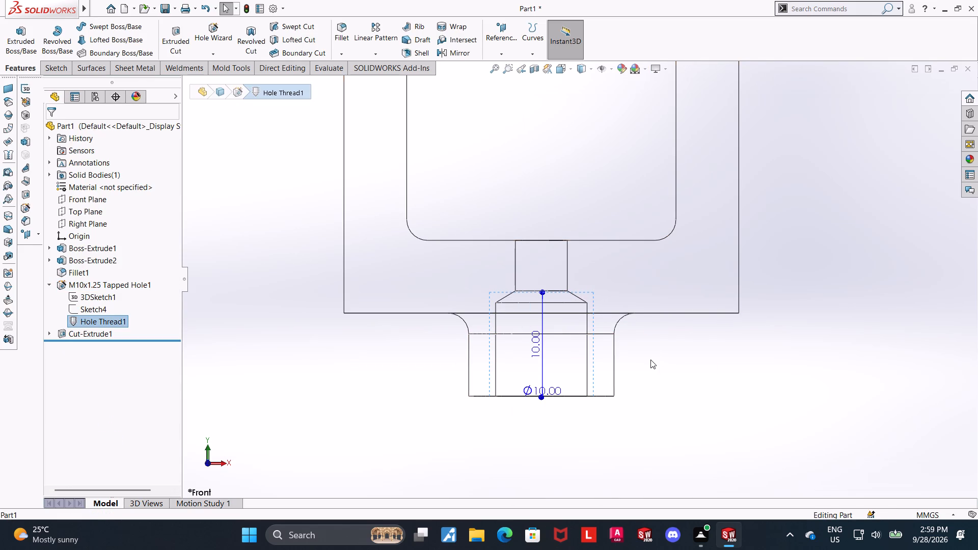
middle_click_drag(654, 359, 670, 359)
scroll(624, 335, "down", 2)
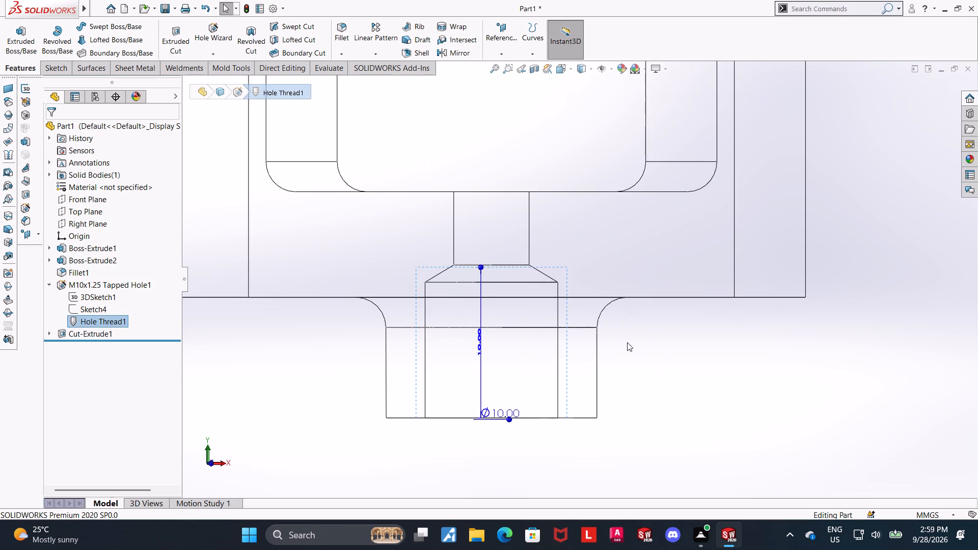
middle_click_drag(665, 403, 657, 405)
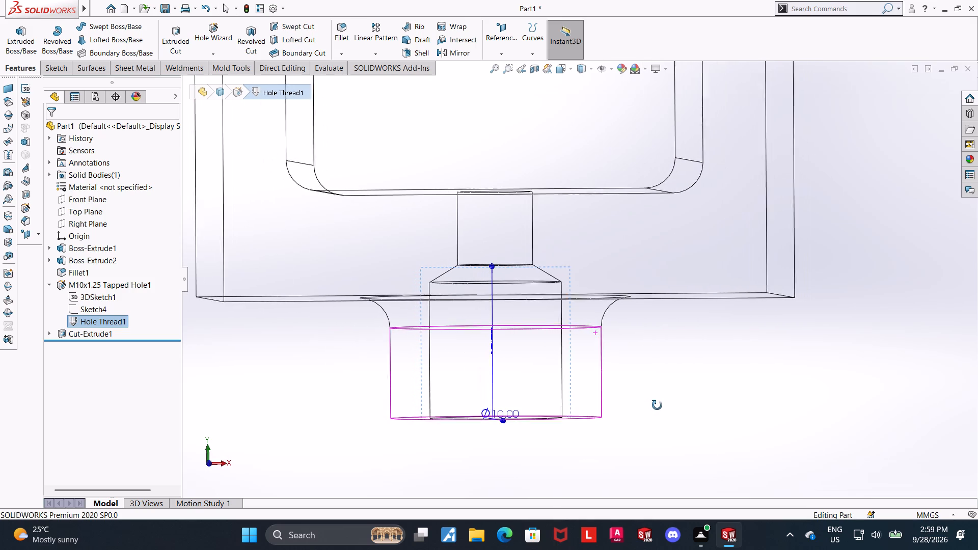
middle_click_drag(657, 405, 660, 404)
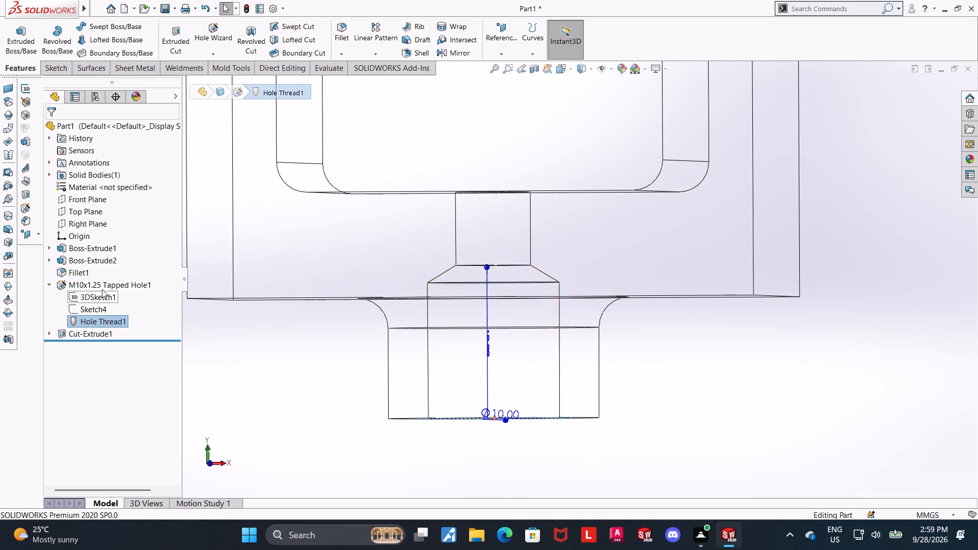
left_click(60, 284)
left_click(71, 253)
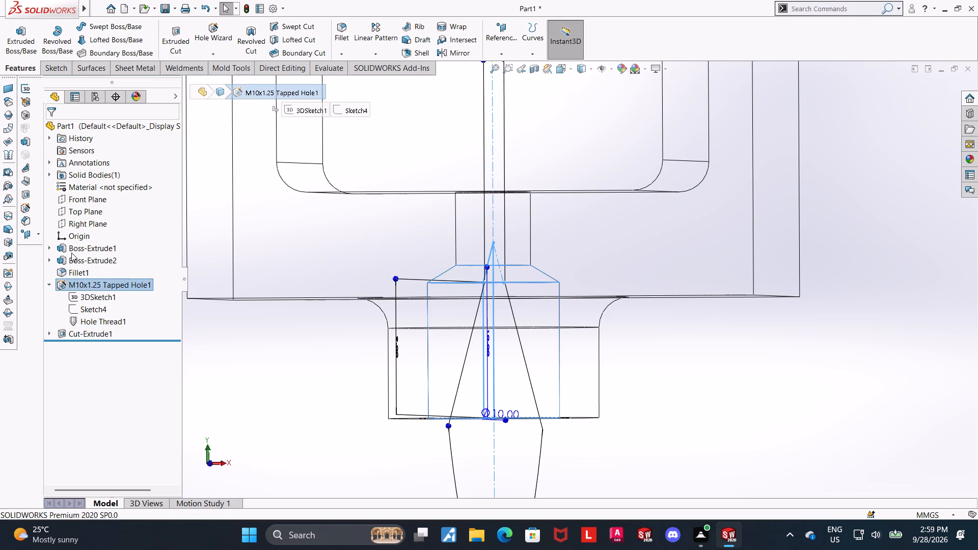
left_click_drag(173, 284, 182, 363)
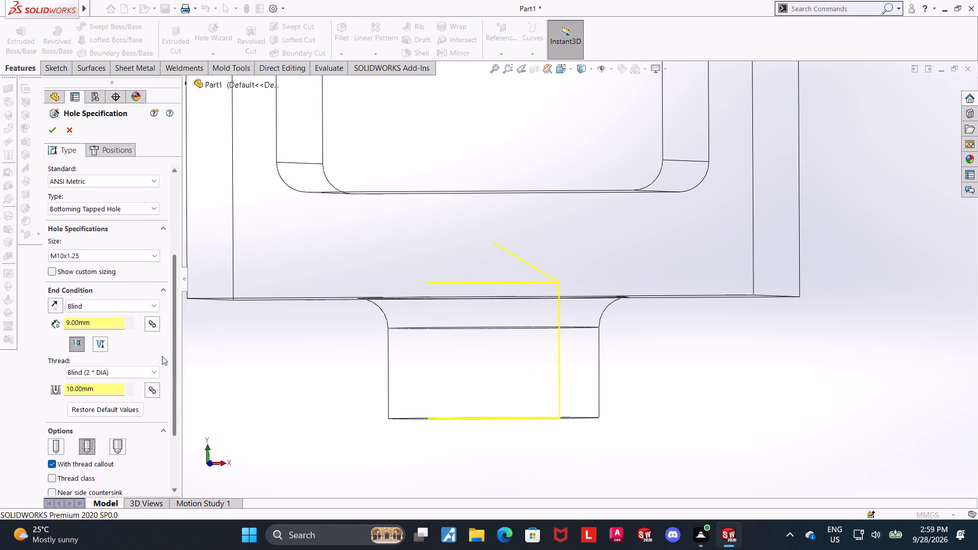
left_click_drag(101, 321, 51, 325)
type("10")
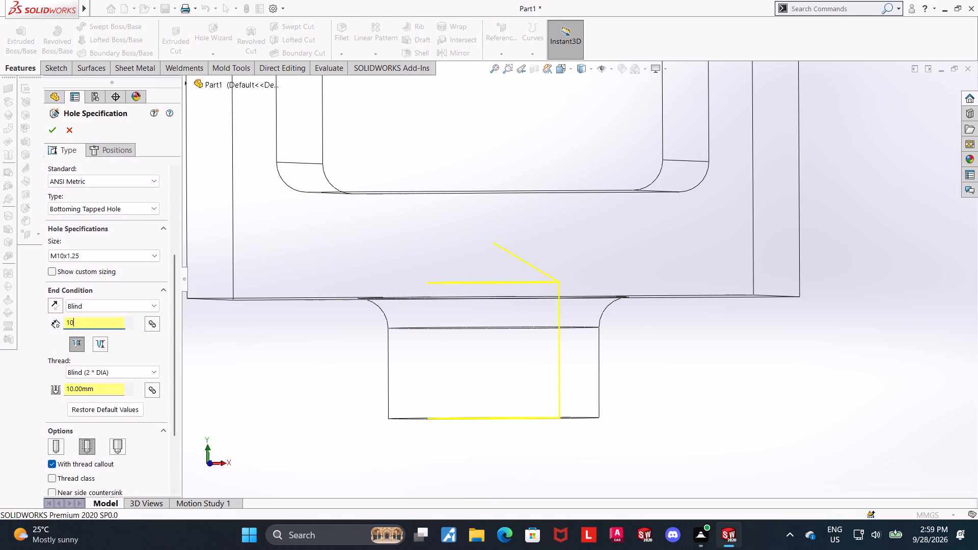
key("Return")
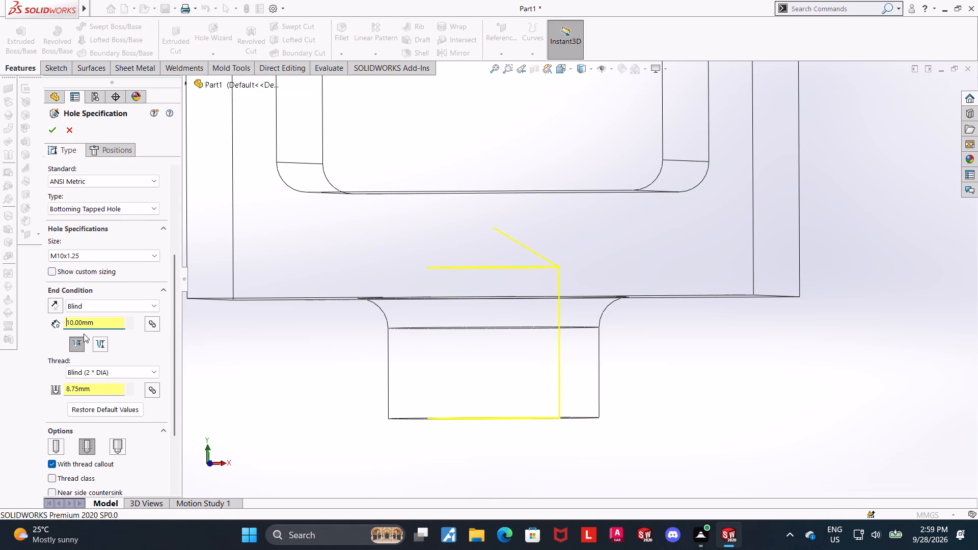
left_click_drag(105, 390, 9, 384)
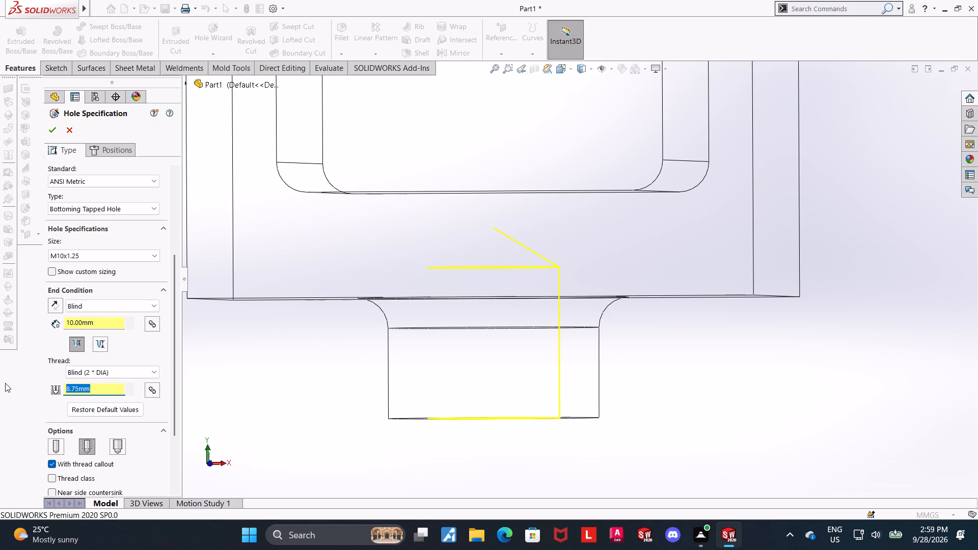
key("9")
key("Return")
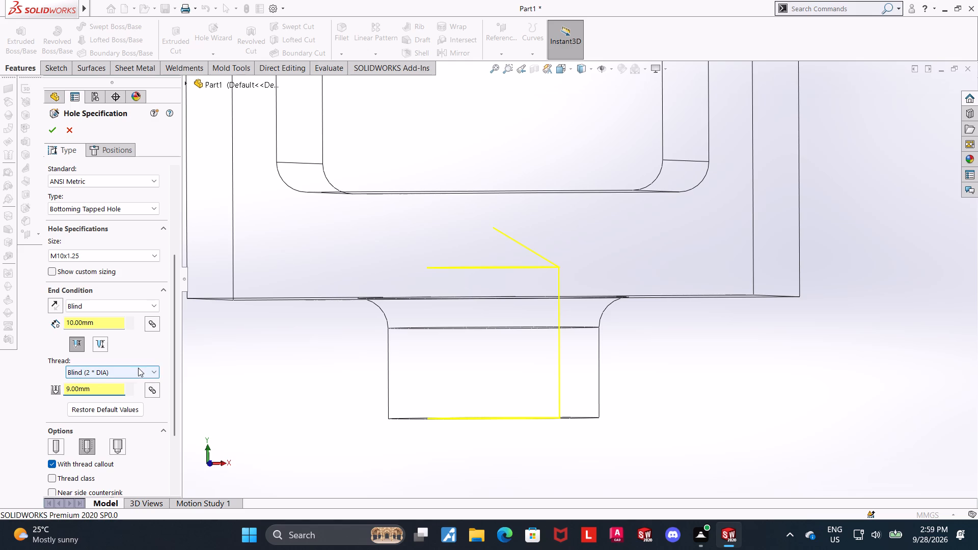
left_click(53, 134)
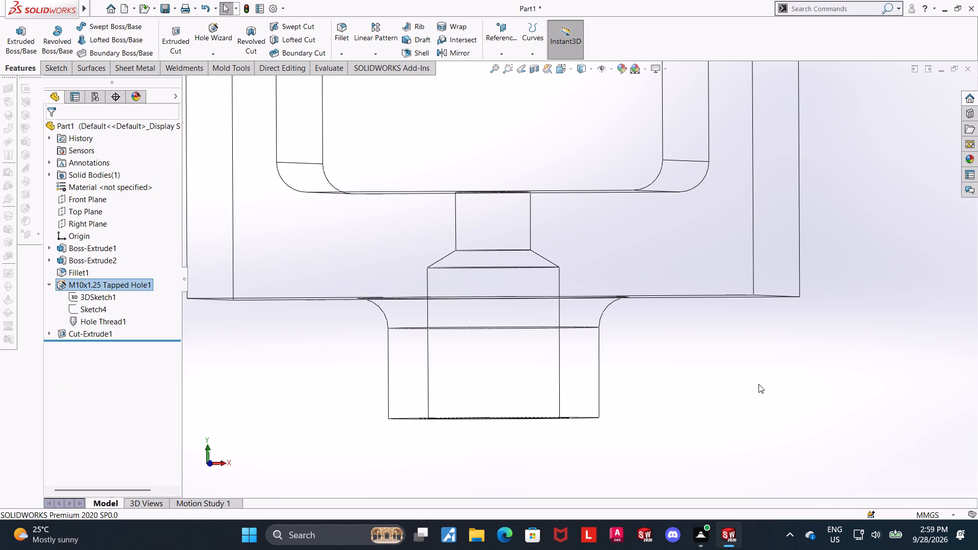
Examine the edited tapped hole from the front, comparing the thread outline with the drilled hole and its cone.
left_click(739, 366)
left_click(565, 73)
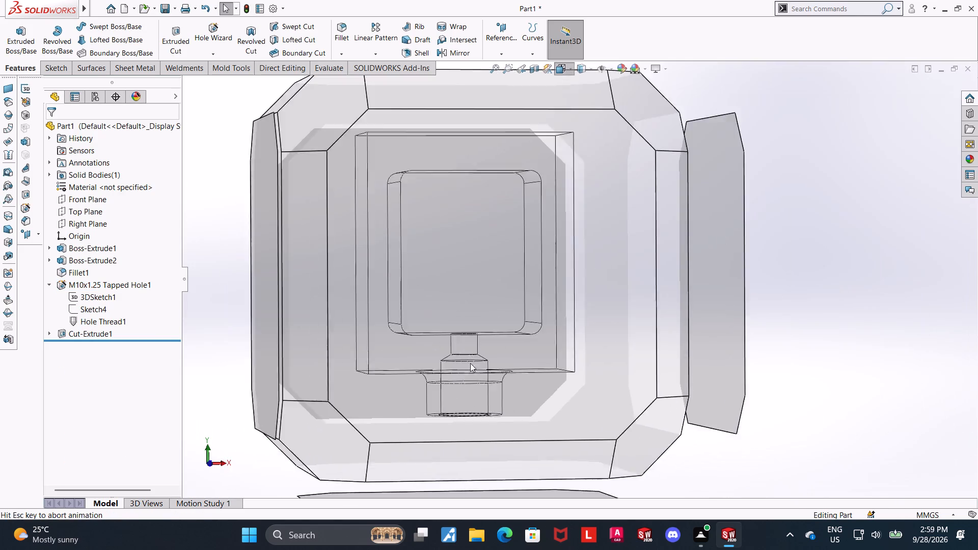
left_click(478, 379)
scroll(599, 433, "down", 4)
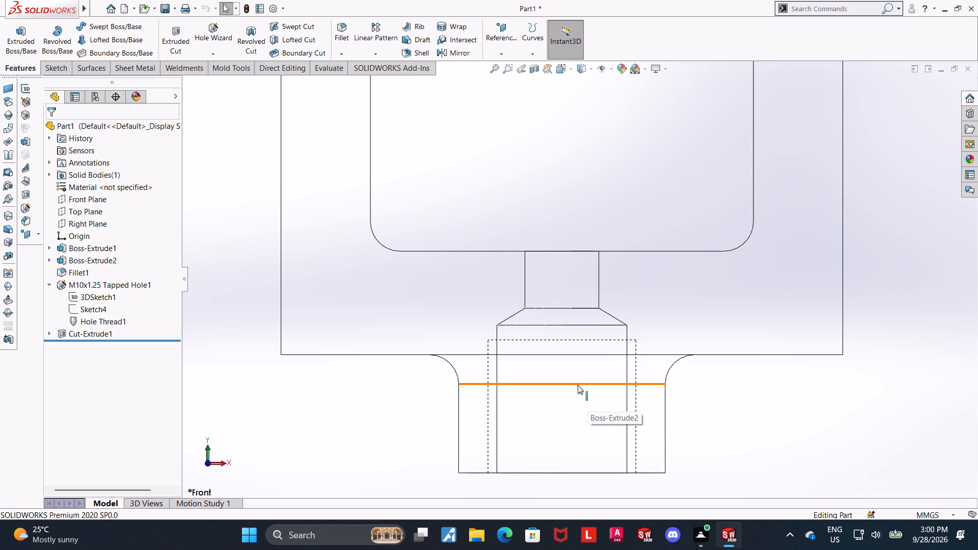
scroll(680, 406, "down", 1)
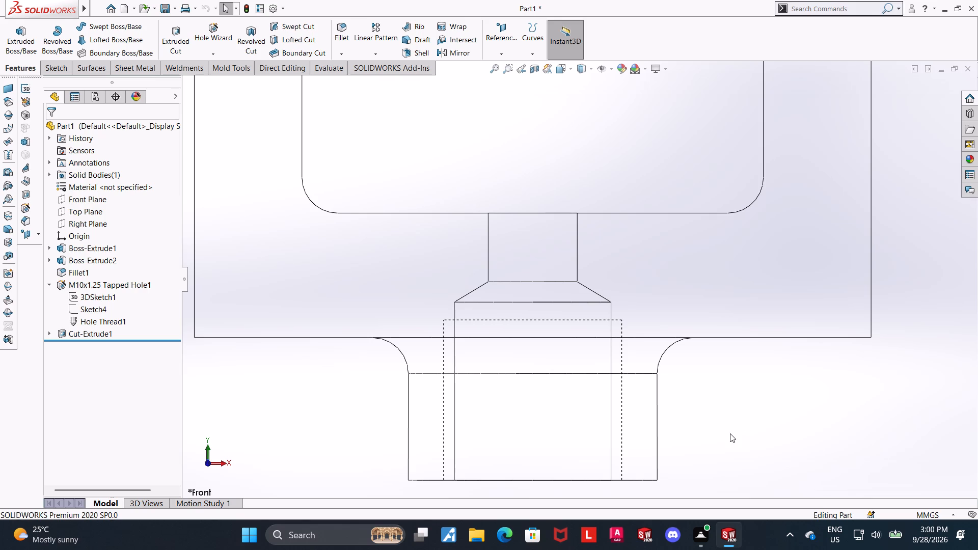
left_click(450, 319)
left_click(764, 426)
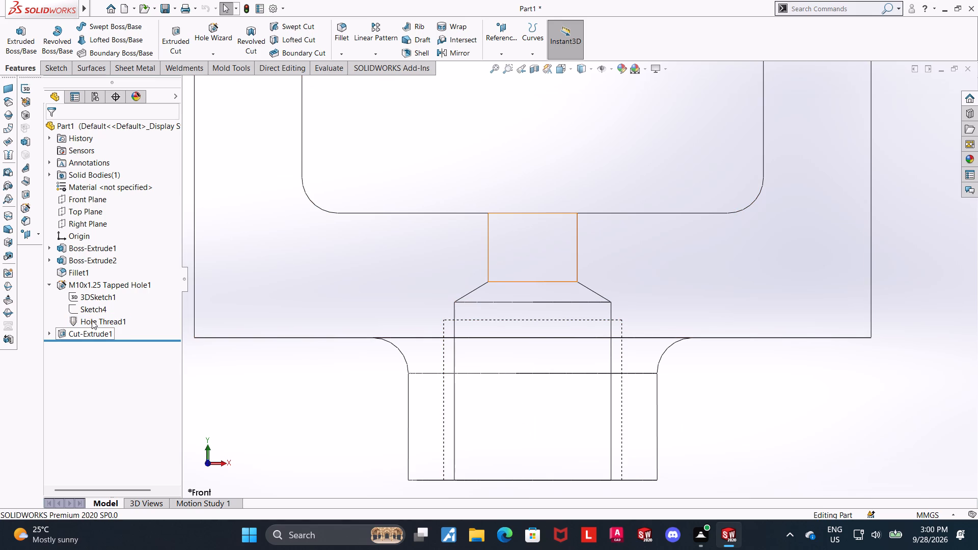
scroll(779, 458, "up", 2)
middle_click_drag(694, 407, 715, 417)
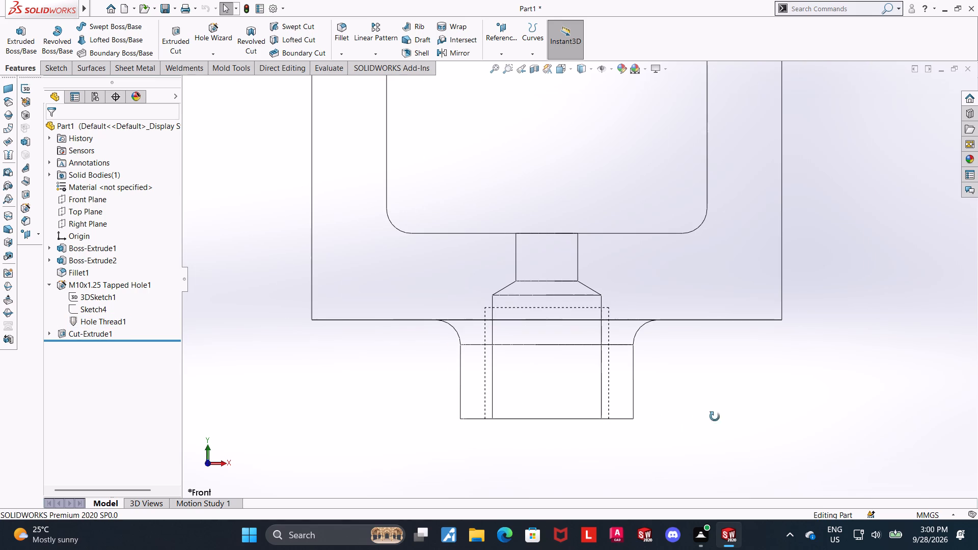
middle_click_drag(715, 417, 754, 427)
scroll(762, 421, "up", 7)
scroll(685, 204, "down", 3)
scroll(705, 239, "up", 1)
middle_click_drag(699, 240, 654, 235)
left_click(686, 273)
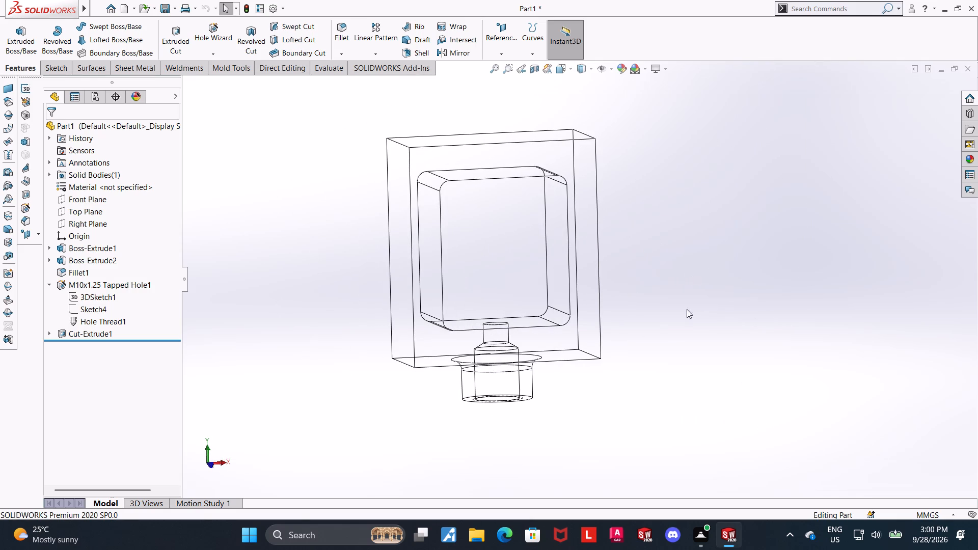
Switch the part's display from wireframe to shaded with edges.
left_click(583, 69)
left_click(585, 81)
left_click(659, 213)
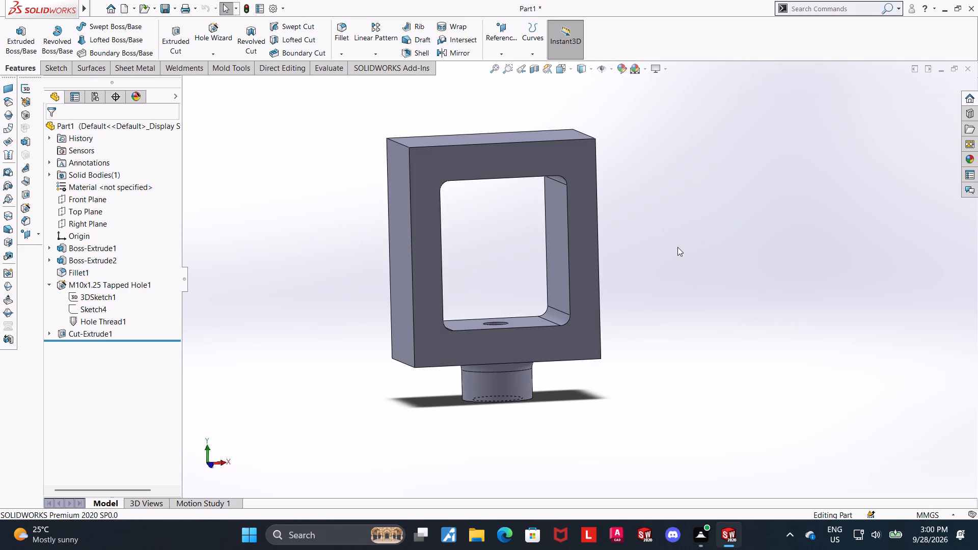
Inspect the frame from above and display the dimensions of its main extrusion.
middle_click_drag(661, 247, 641, 253)
scroll(697, 210, "up", 1)
middle_click(698, 211)
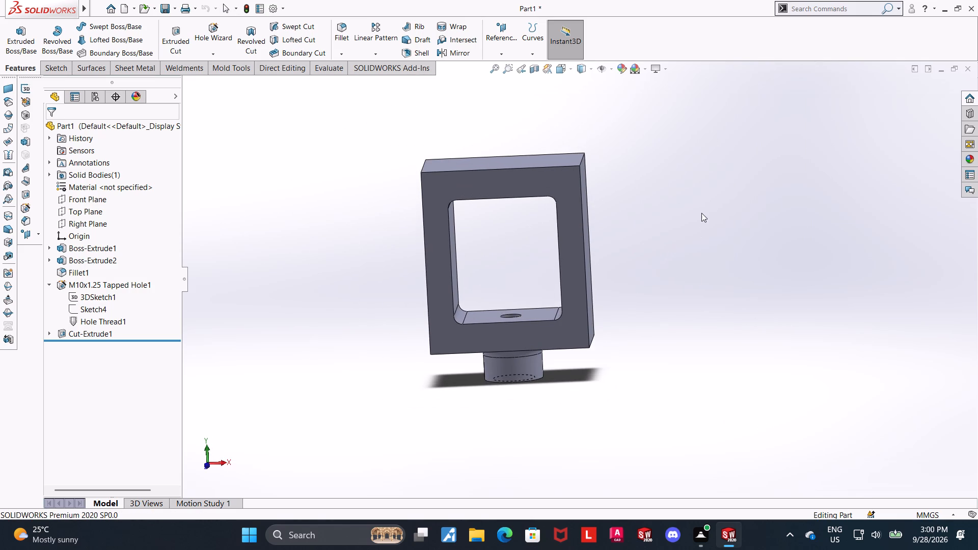
middle_click_drag(741, 221, 746, 290)
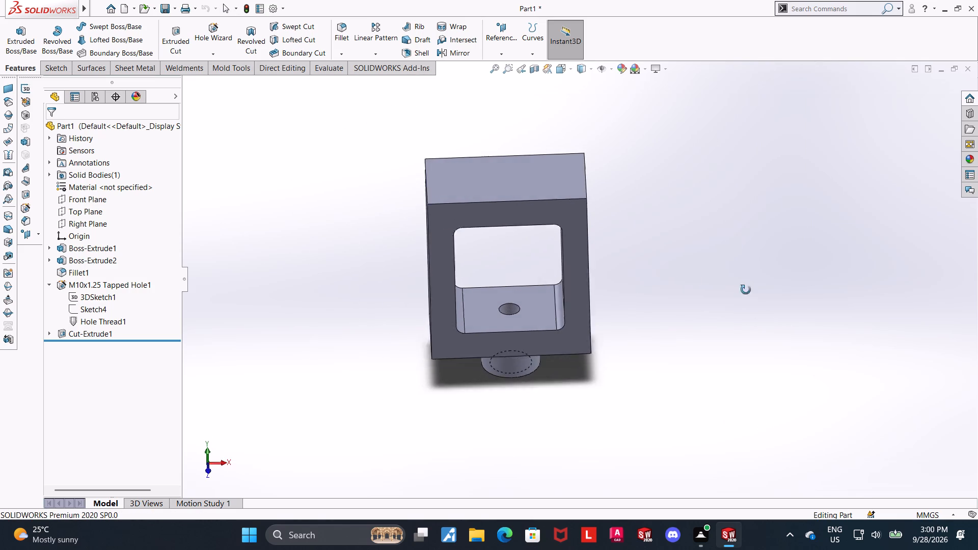
middle_click_drag(746, 290, 746, 306)
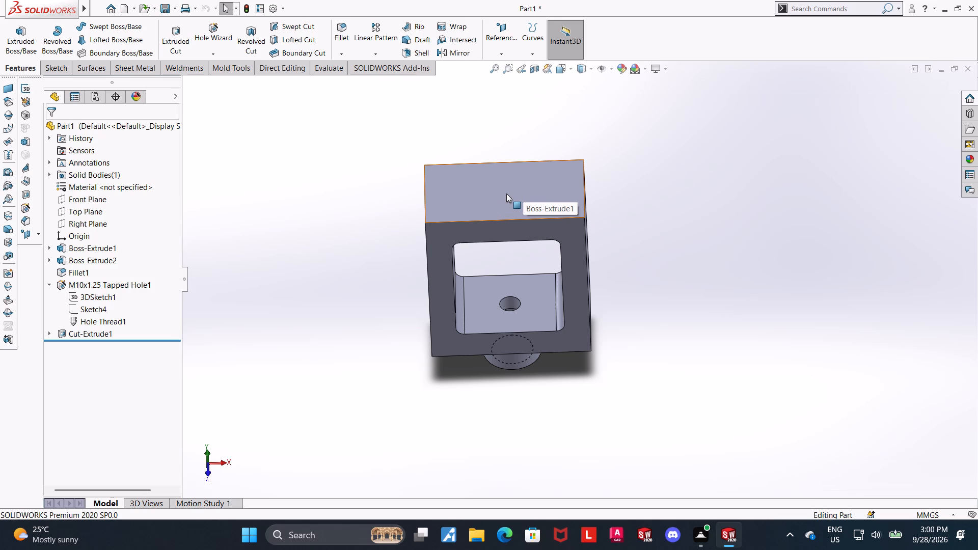
double_click(506, 194)
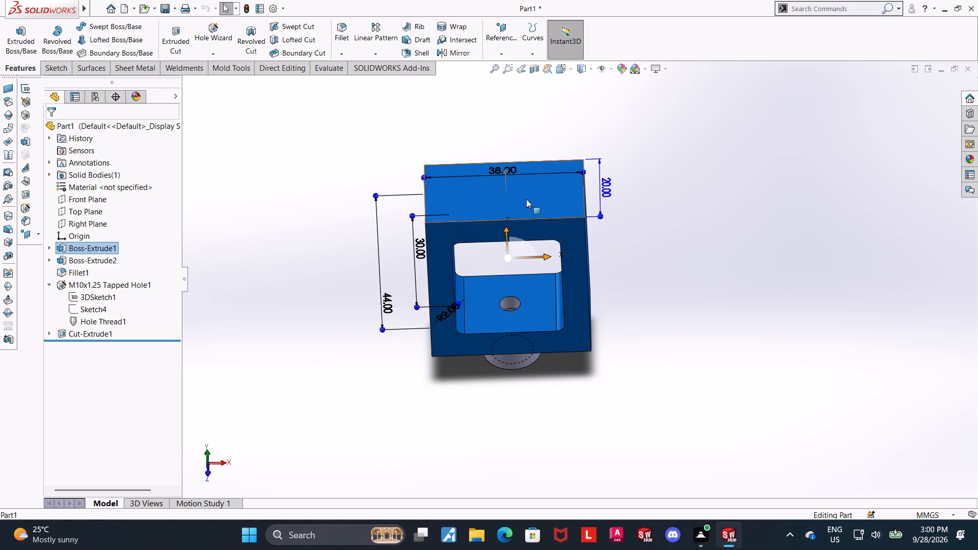
left_click(683, 248)
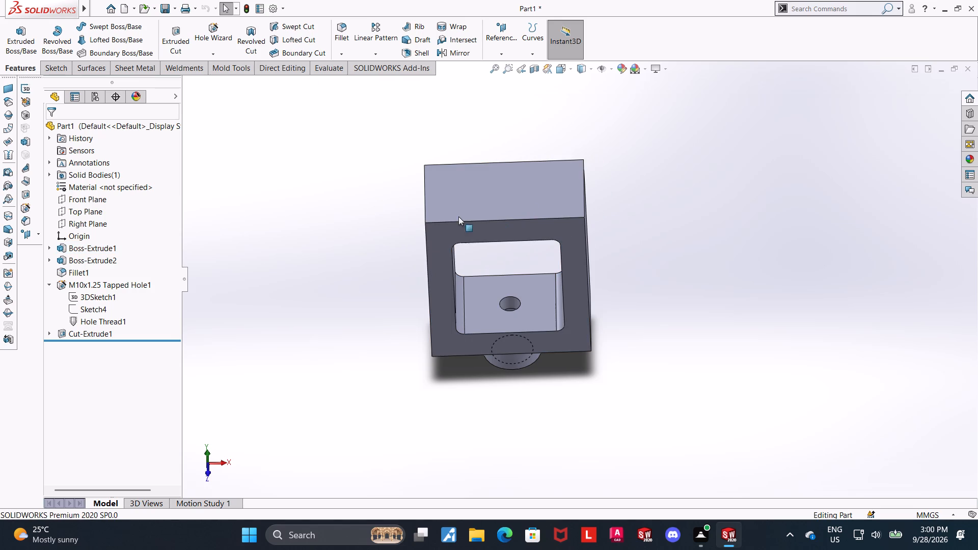
On the Front Plane, sketch a closed rectangular line profile about 9.8 by 15.9 mm, rising from the midpoint of the frame's top edge.
left_click(84, 203)
left_click(88, 190)
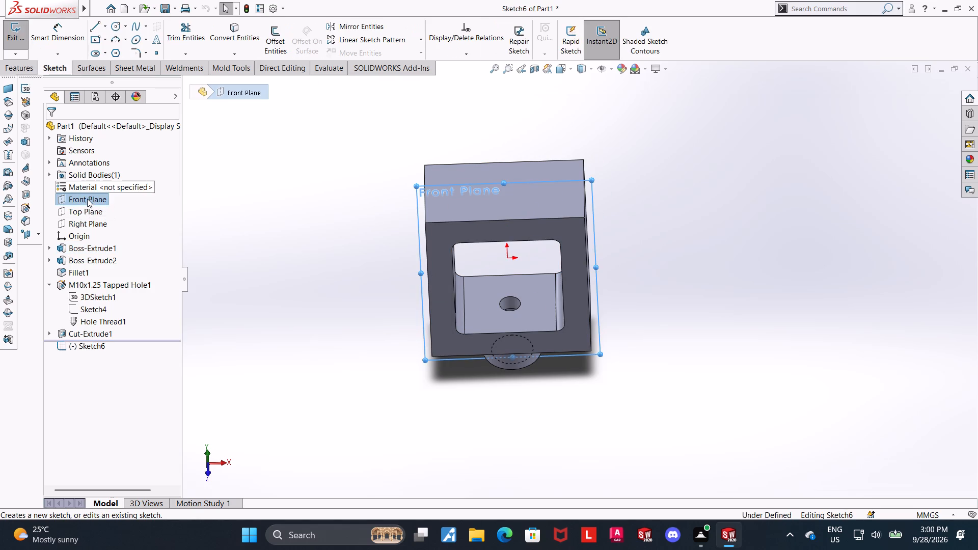
left_click(83, 348)
left_click(109, 332)
left_click(99, 22)
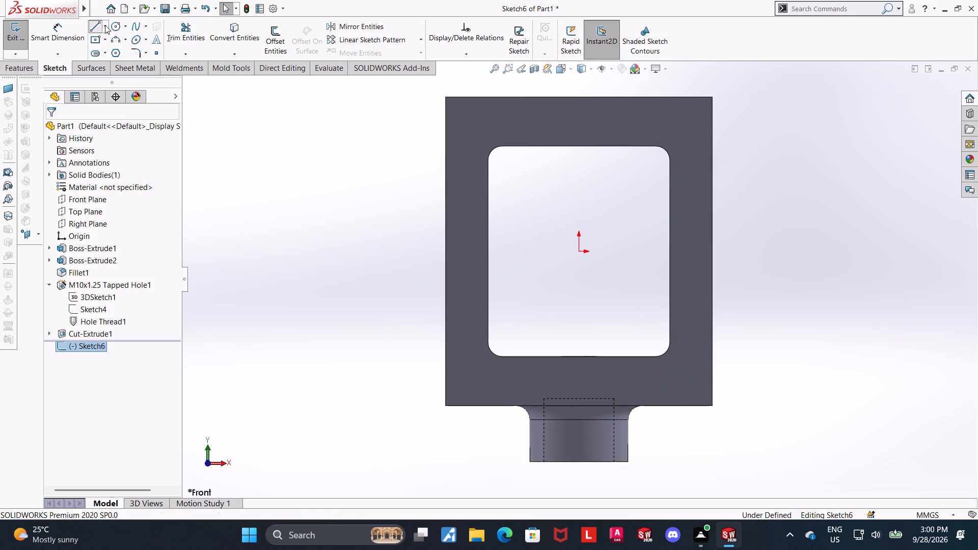
scroll(661, 177, "up", 5)
scroll(625, 178, "down", 4)
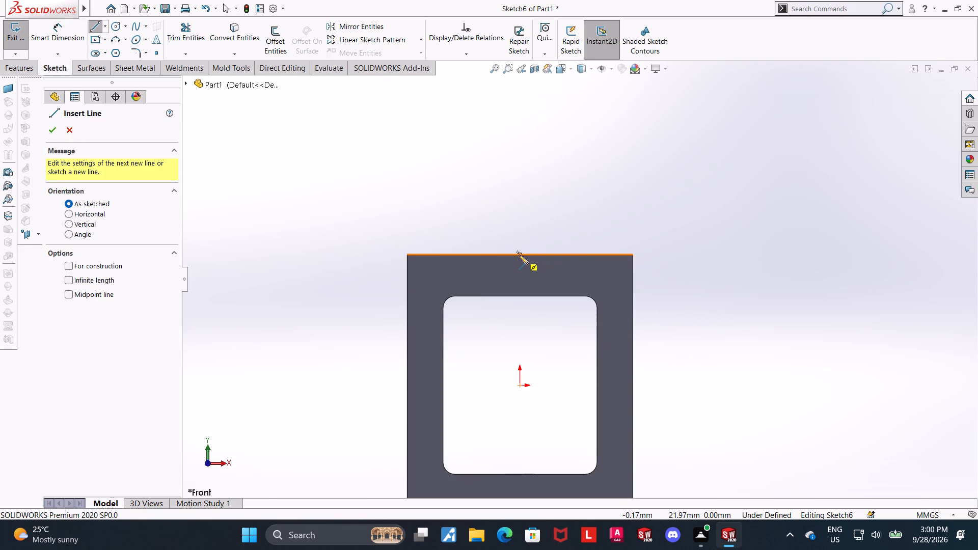
left_click(519, 255)
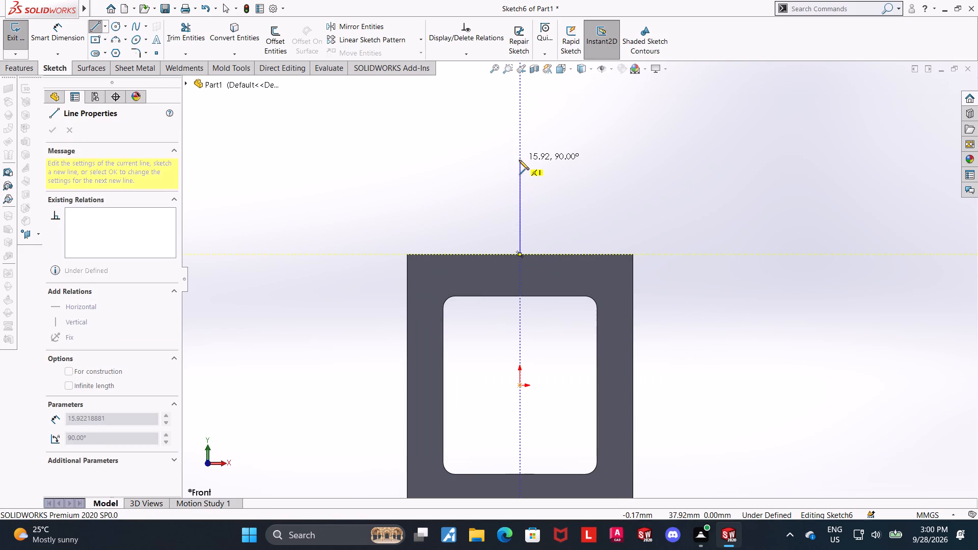
left_click(519, 160)
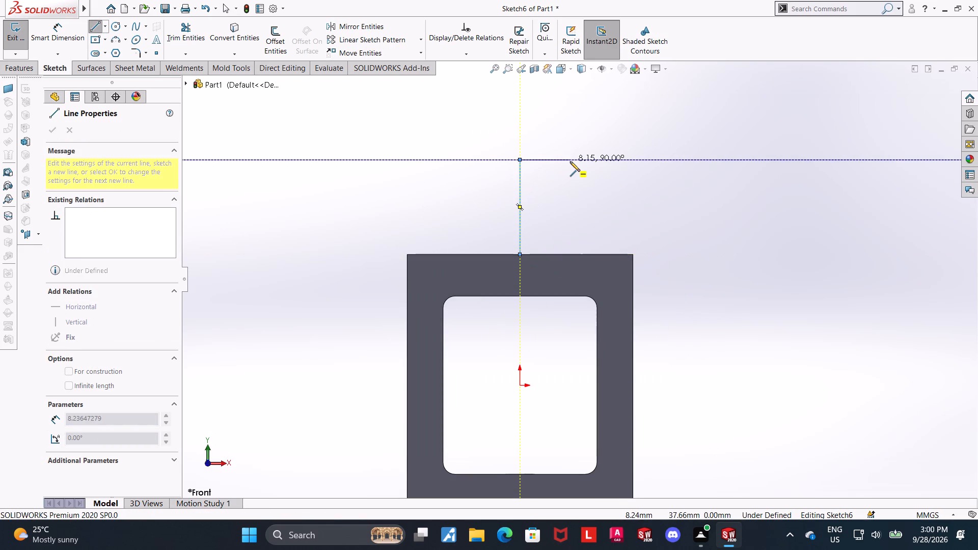
left_click(578, 161)
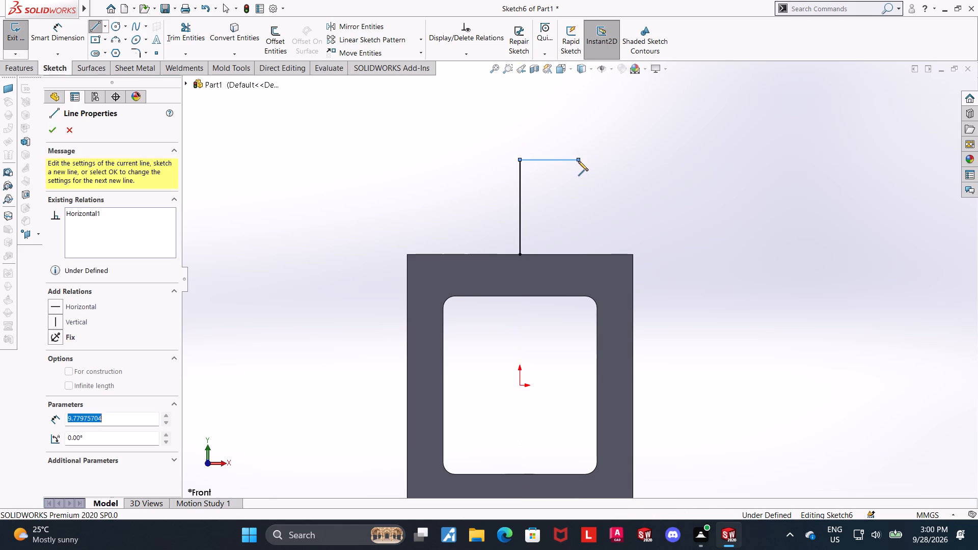
left_click(578, 253)
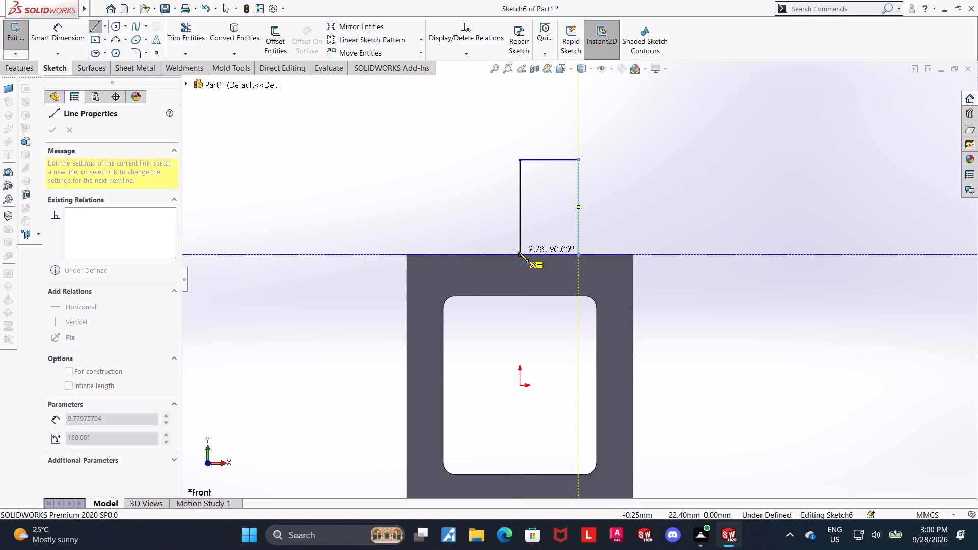
left_click(519, 252)
key("Escape")
key("Escape")
key("Escape")
Dimension the height of the new rectangular profile above the frame's top edge as 6 mm.
left_click(76, 30)
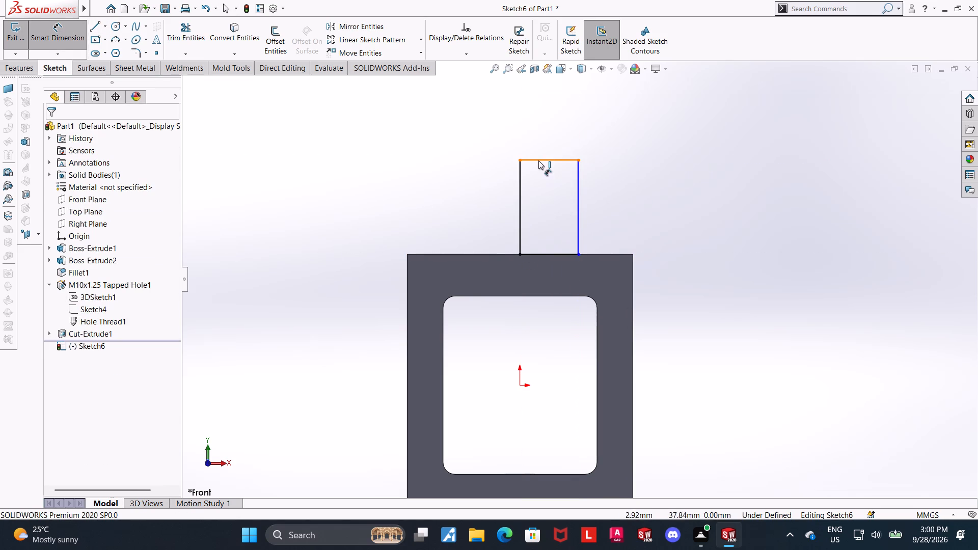
left_click(541, 162)
left_click(549, 253)
left_click(659, 231)
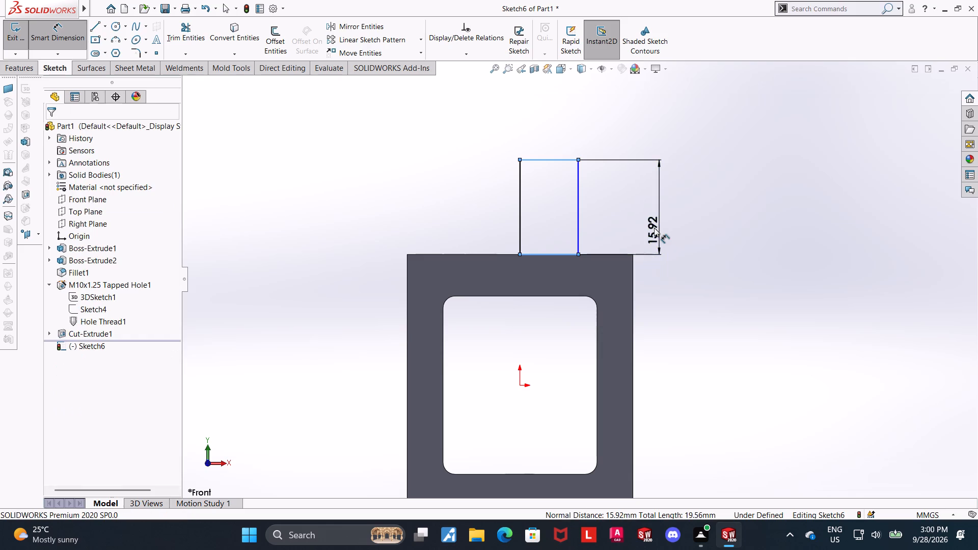
key("6")
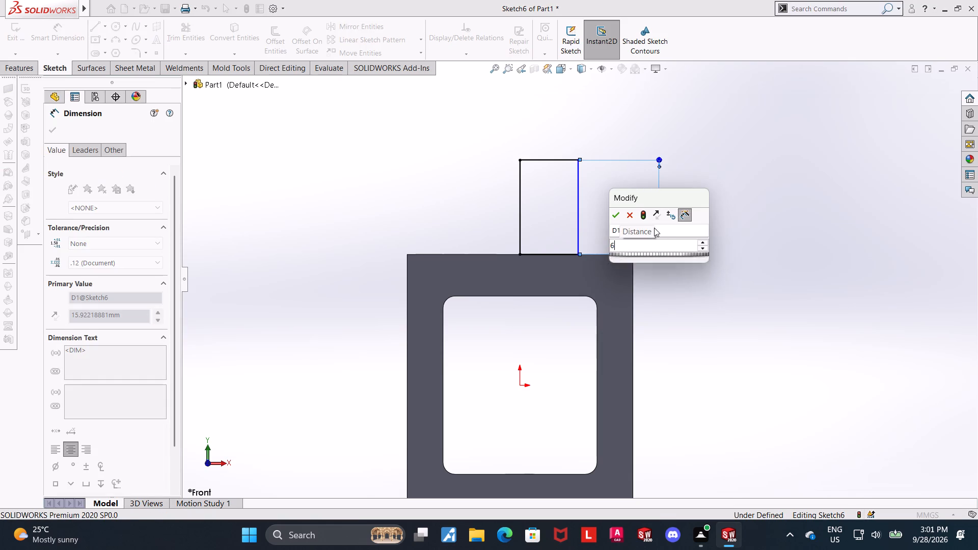
key("Return")
key("Escape")
key("Escape")
scroll(565, 238, "down", 2)
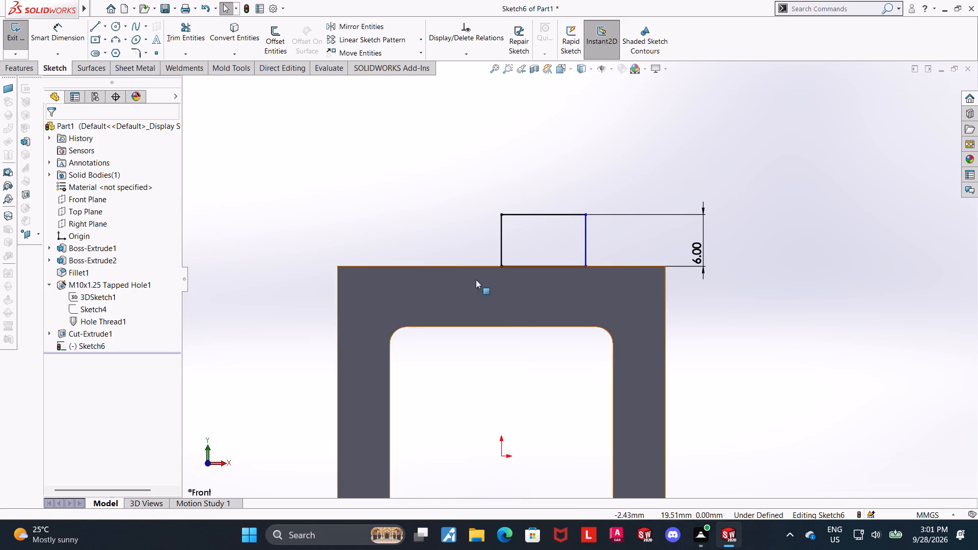
Add a vertical relation between the profile's lower corner at the midpoint of the frame's top edge and the origin.
left_click(502, 252)
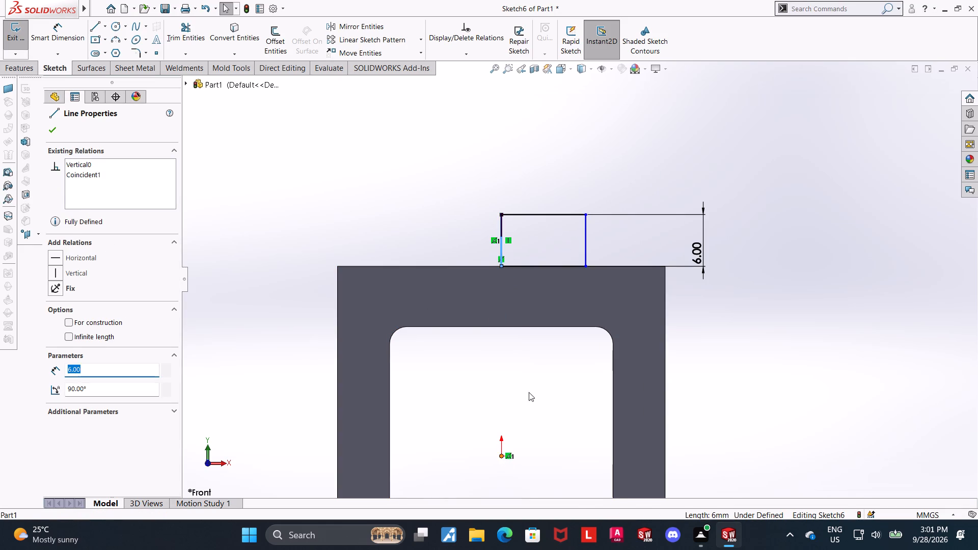
left_click(532, 389)
left_click(500, 266)
left_click(500, 458, "ctrl")
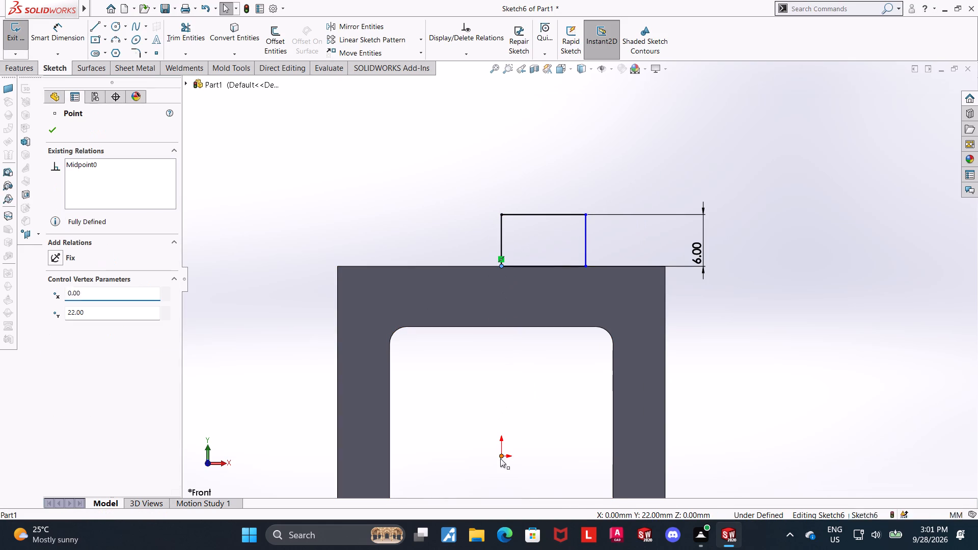
left_click(57, 326)
left_click(53, 130)
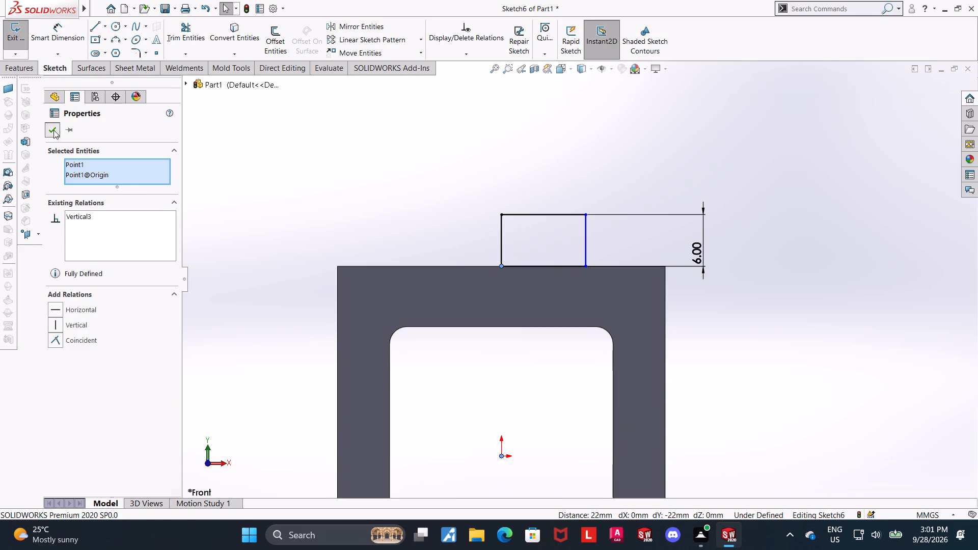
Dimension the width between the profile's two vertical sides as 7 mm.
left_click(65, 36)
left_click(502, 234)
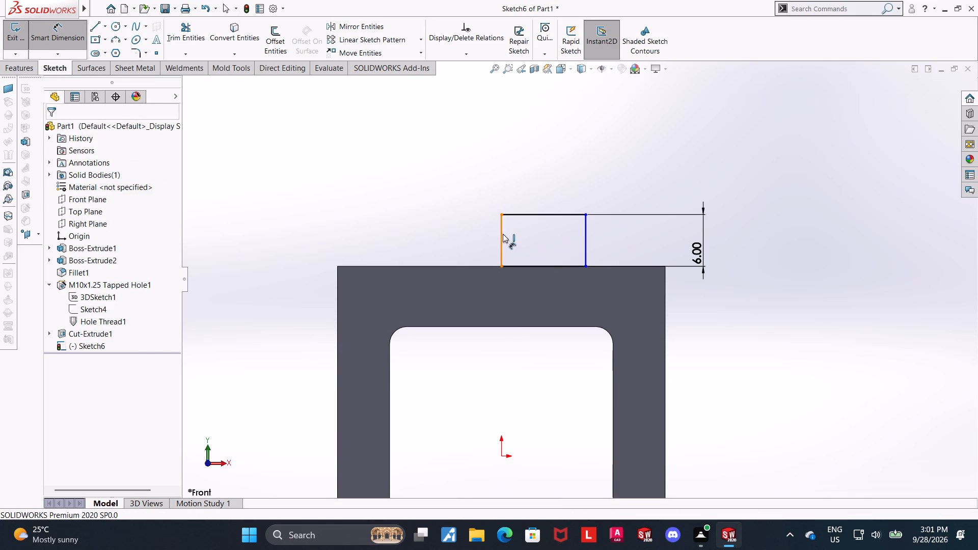
left_click(586, 239)
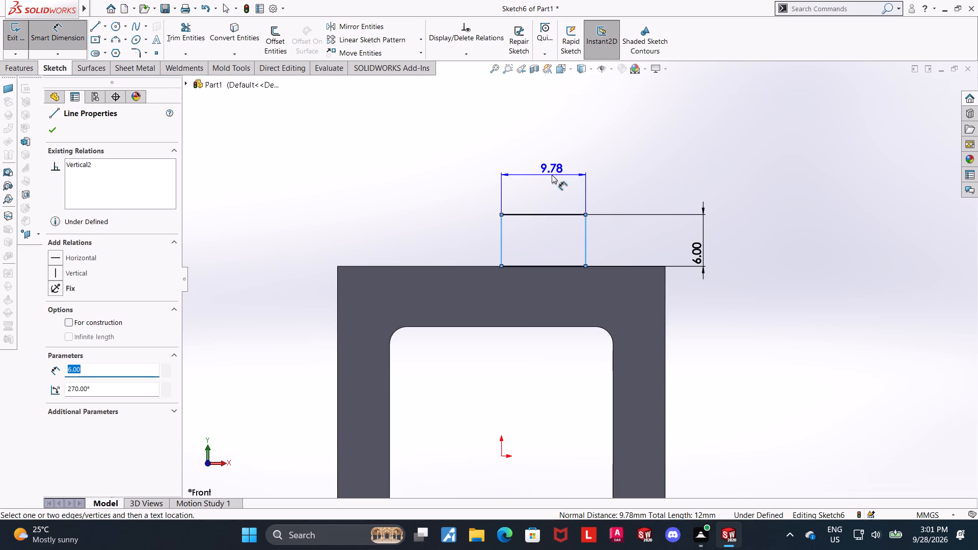
left_click(553, 175)
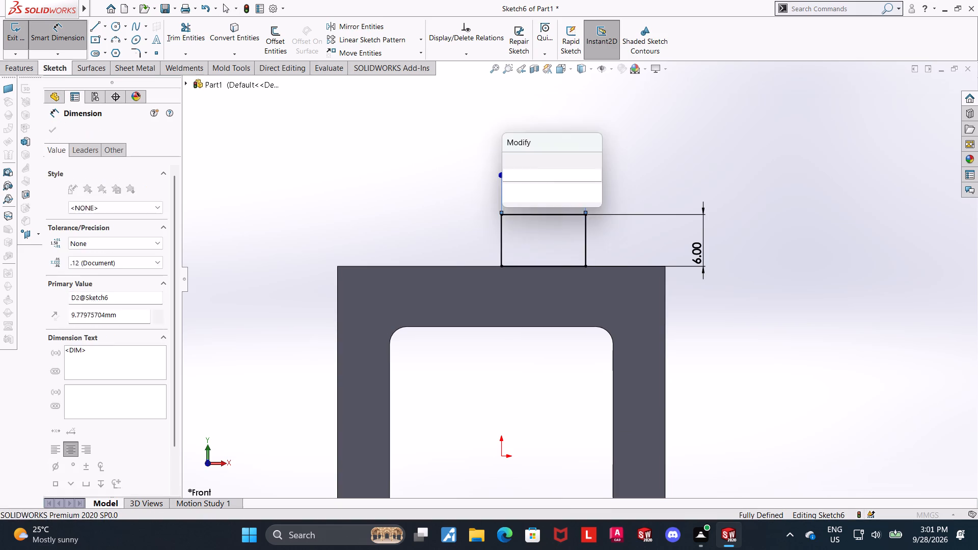
key("7")
key("Return")
key("Escape")
key("Escape")
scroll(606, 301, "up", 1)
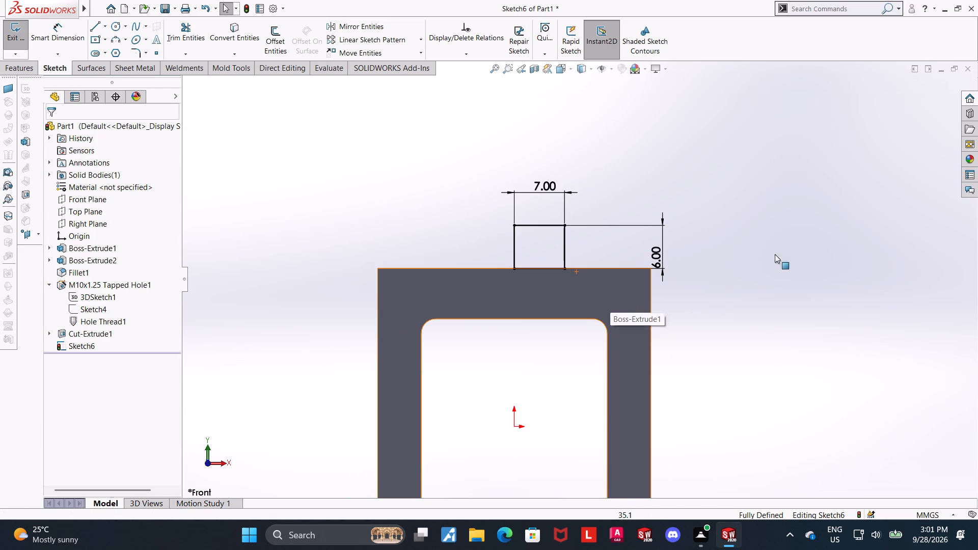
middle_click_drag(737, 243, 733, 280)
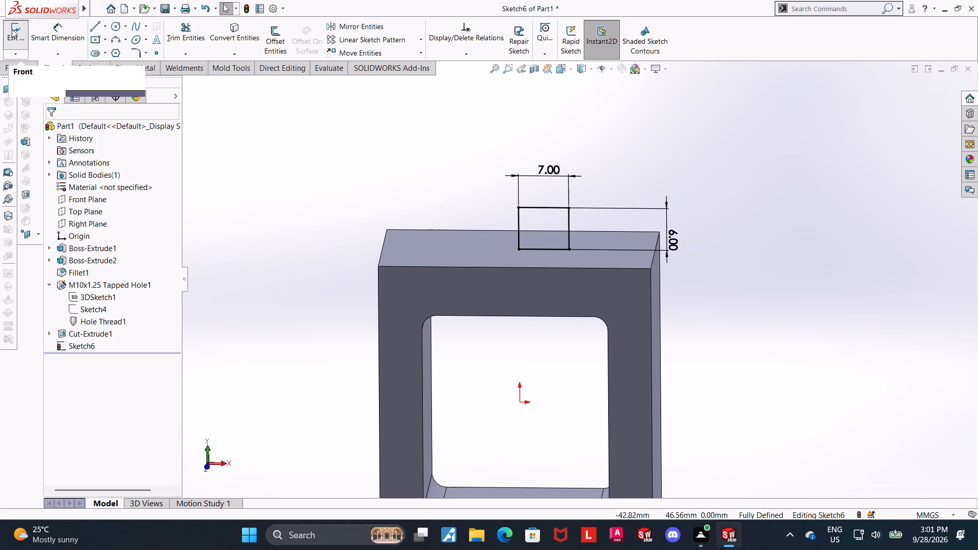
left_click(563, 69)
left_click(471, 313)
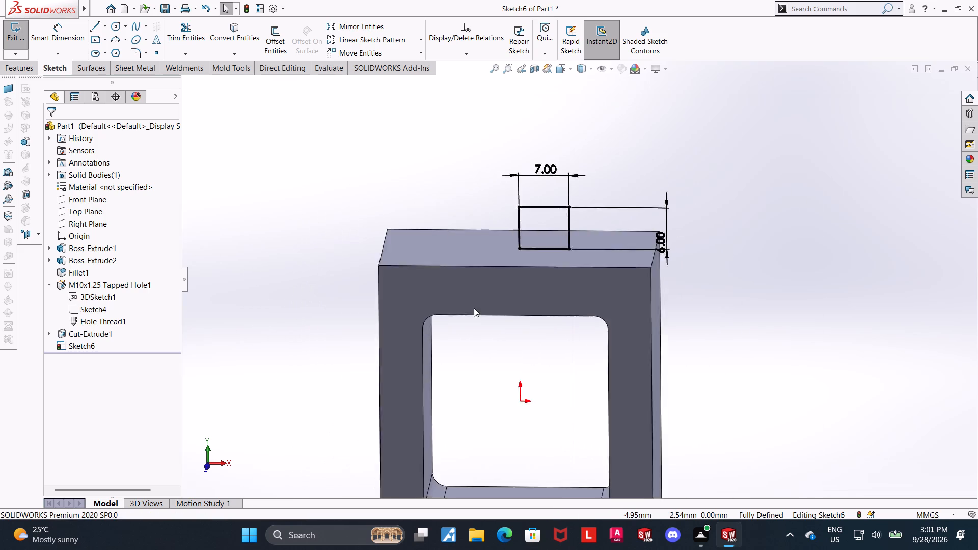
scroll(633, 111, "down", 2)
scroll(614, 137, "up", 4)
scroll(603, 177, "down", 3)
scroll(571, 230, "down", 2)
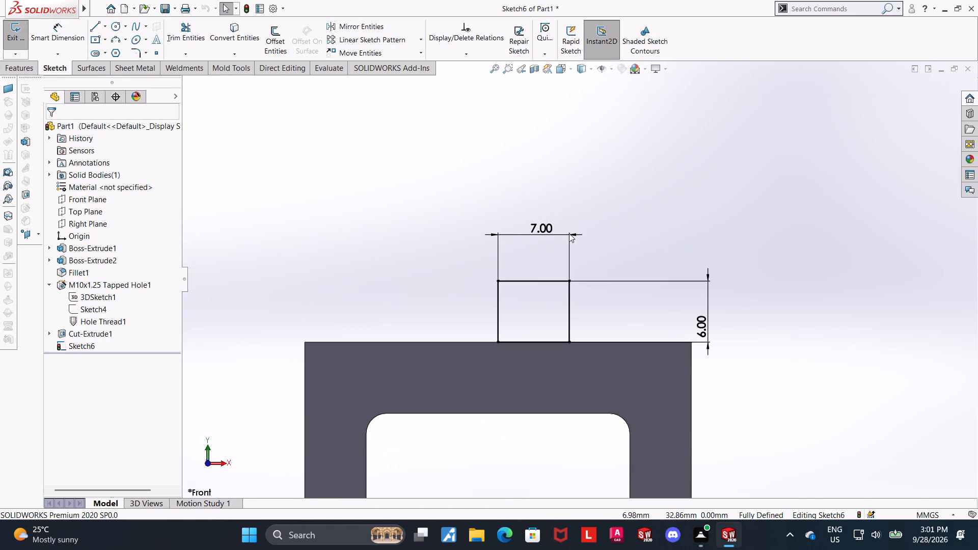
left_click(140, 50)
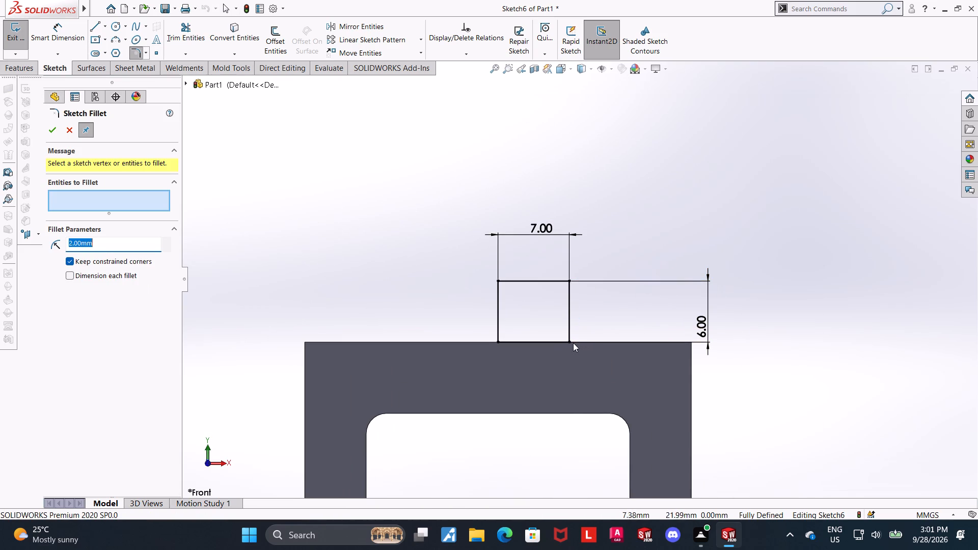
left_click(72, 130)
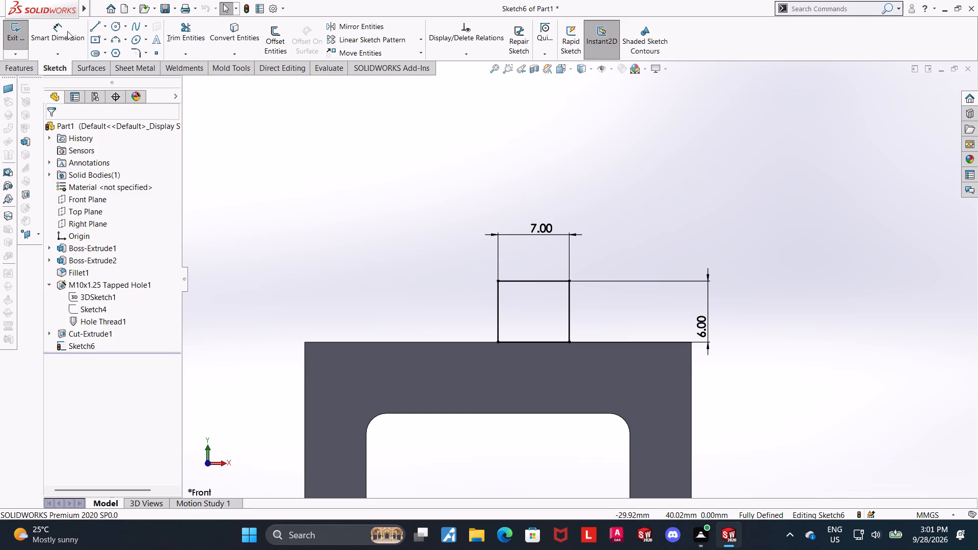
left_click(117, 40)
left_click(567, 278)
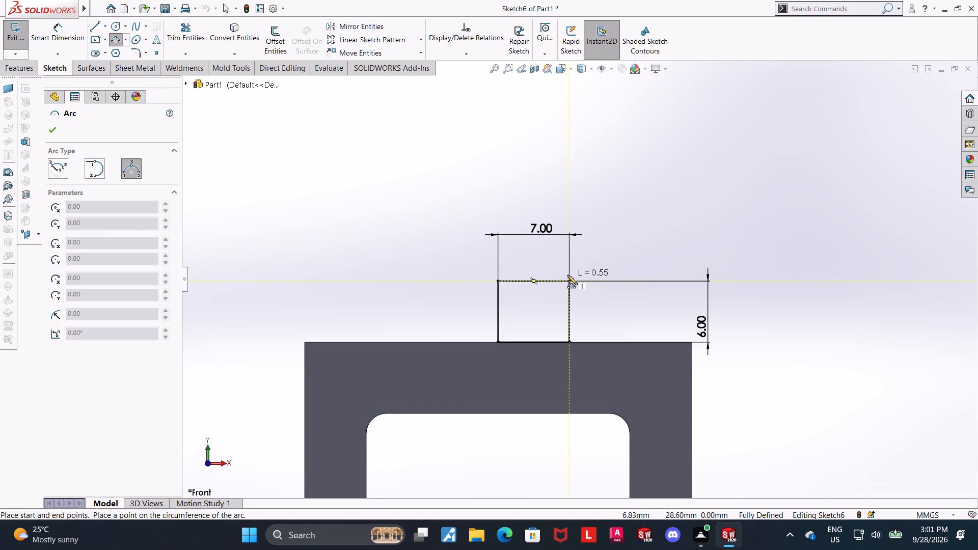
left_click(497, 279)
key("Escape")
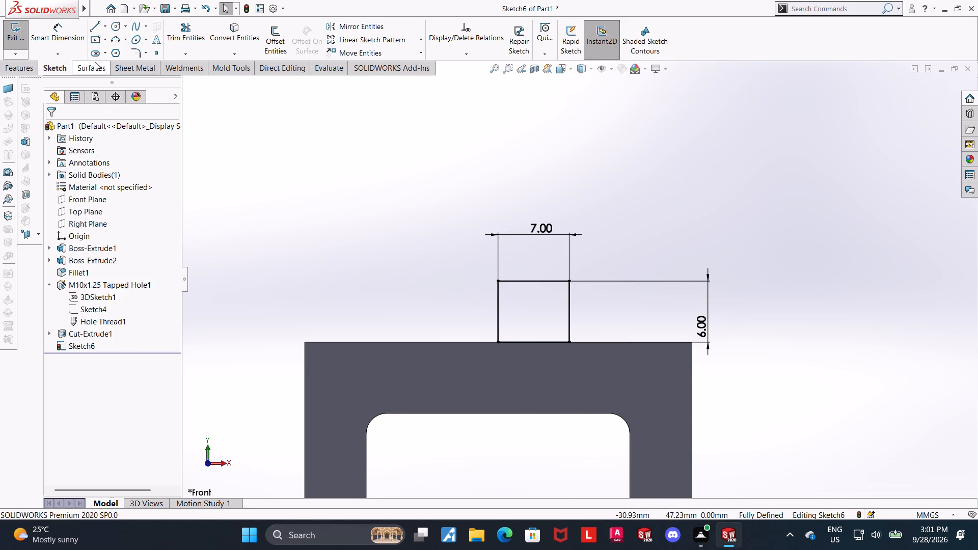
Sketch a 90° three-point arc of about 6.8 mm radius from the profile's outer top corner to a point above its inner top corner.
left_click(113, 40)
left_click(568, 281)
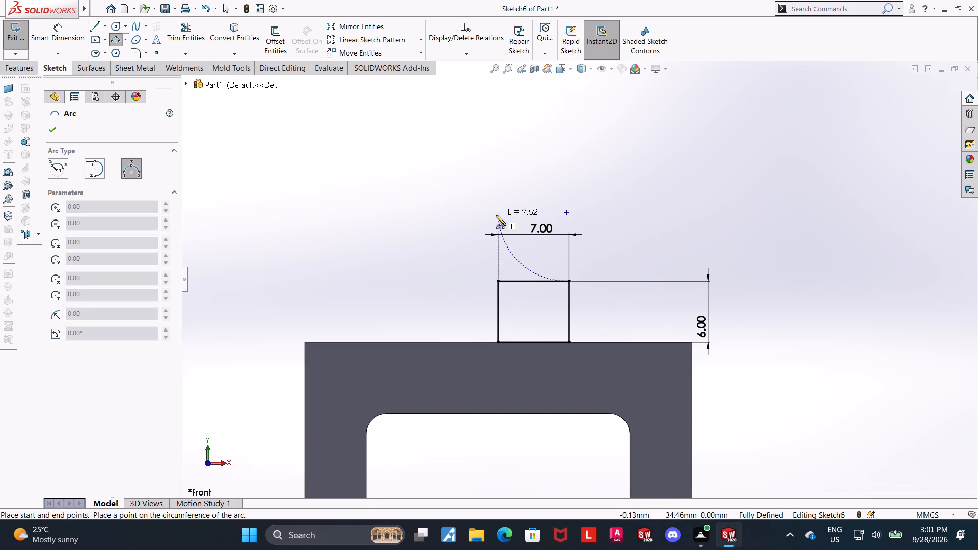
left_click(496, 213)
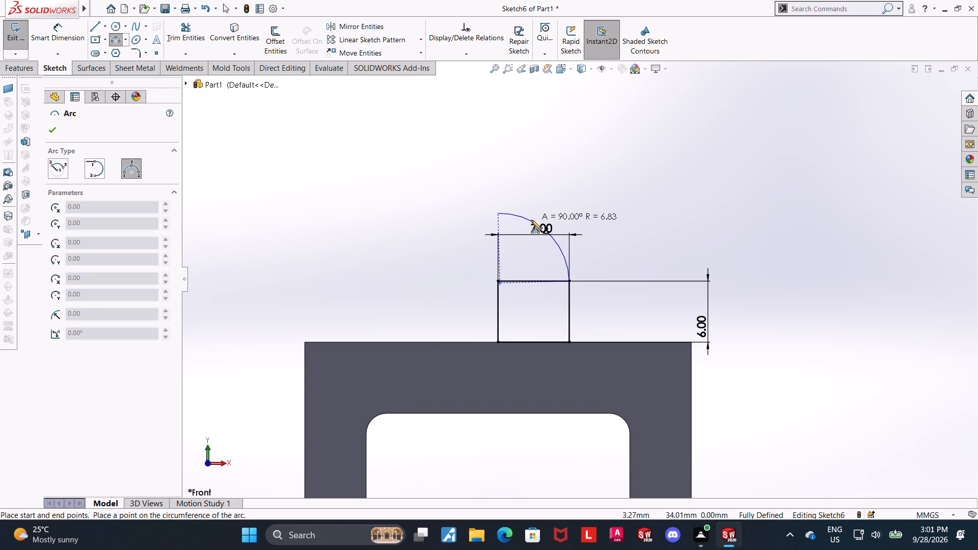
left_click(531, 220)
key("Escape")
Merge the arc's centre point with the profile's top corner above the origin.
scroll(535, 265, "down", 2)
scroll(494, 289, "down", 5)
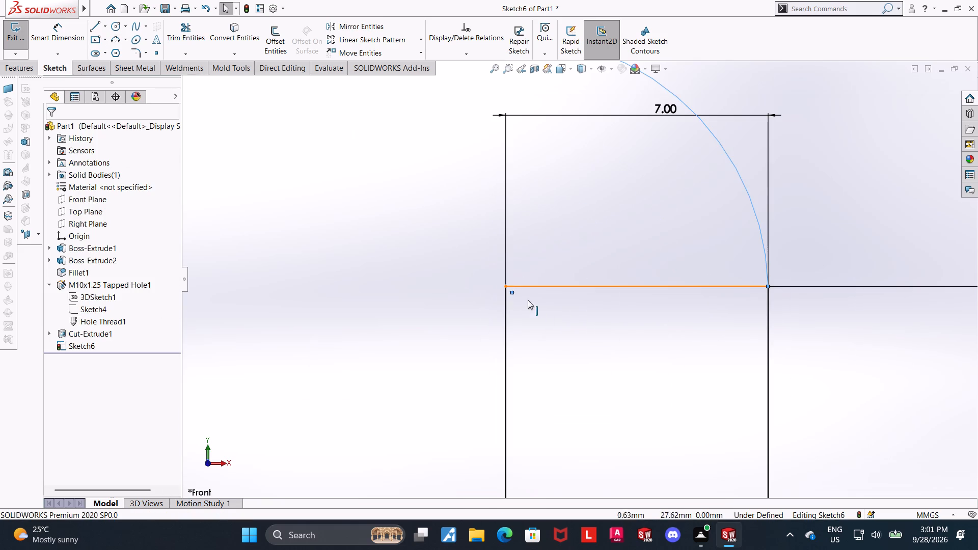
key("Escape")
left_click(512, 293)
left_click(506, 285, "ctrl")
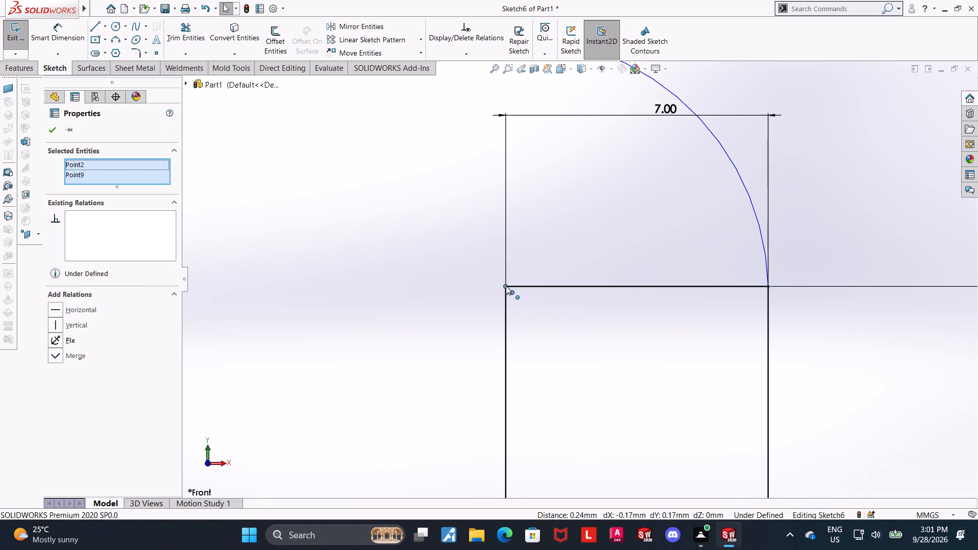
left_click(58, 358)
scroll(229, 252, "up", 3)
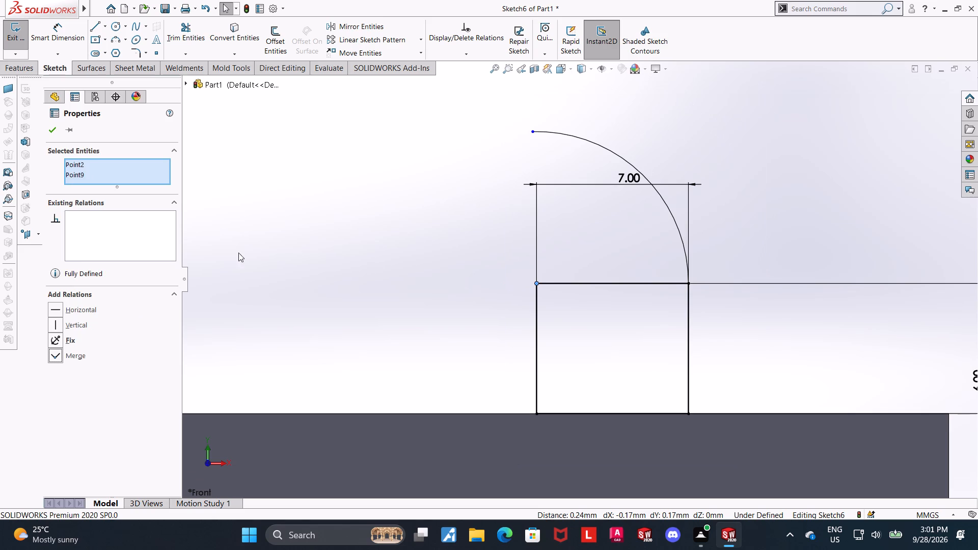
key("Escape")
key("Escape")
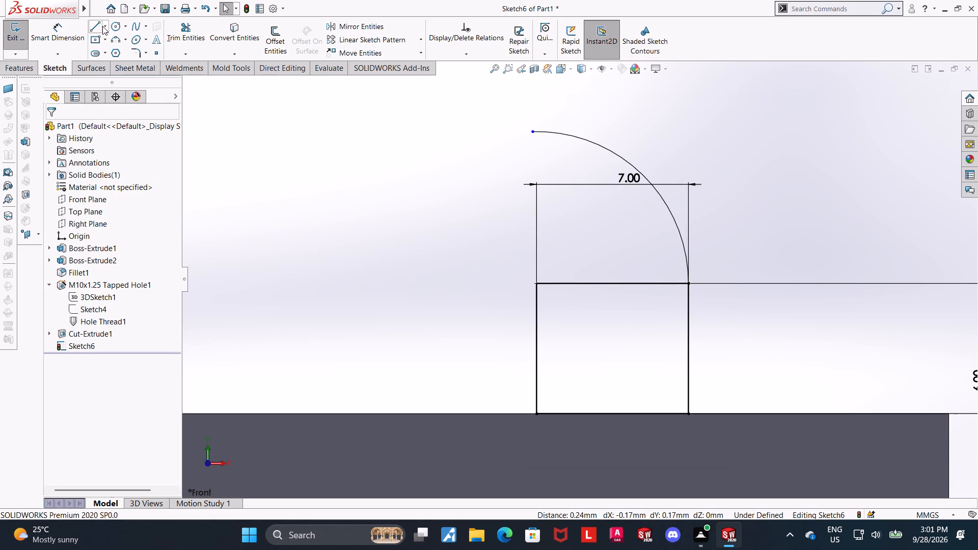
Trim away the profile's horizontal top line beneath the arc.
left_click(95, 26)
key("Escape")
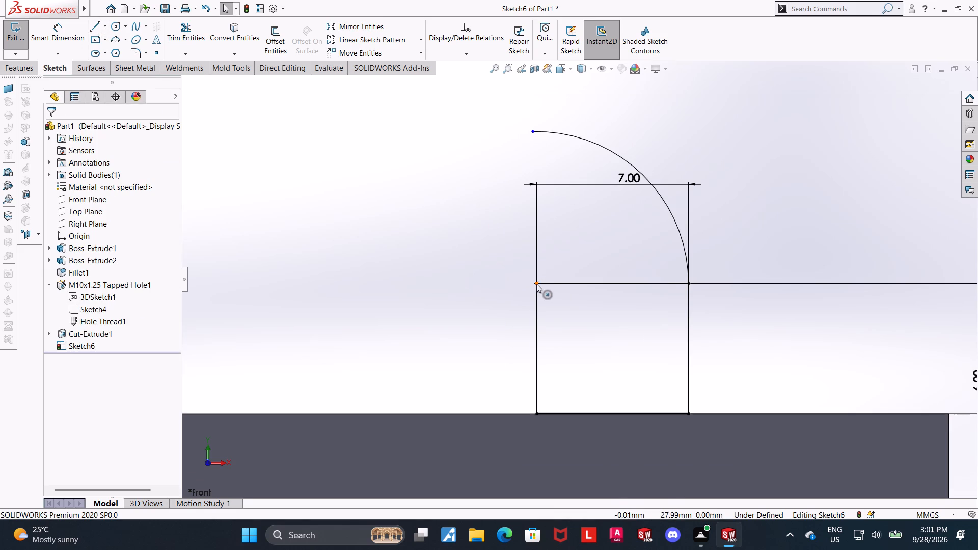
left_click(183, 29)
left_click_drag(577, 253, 574, 298)
key("Escape")
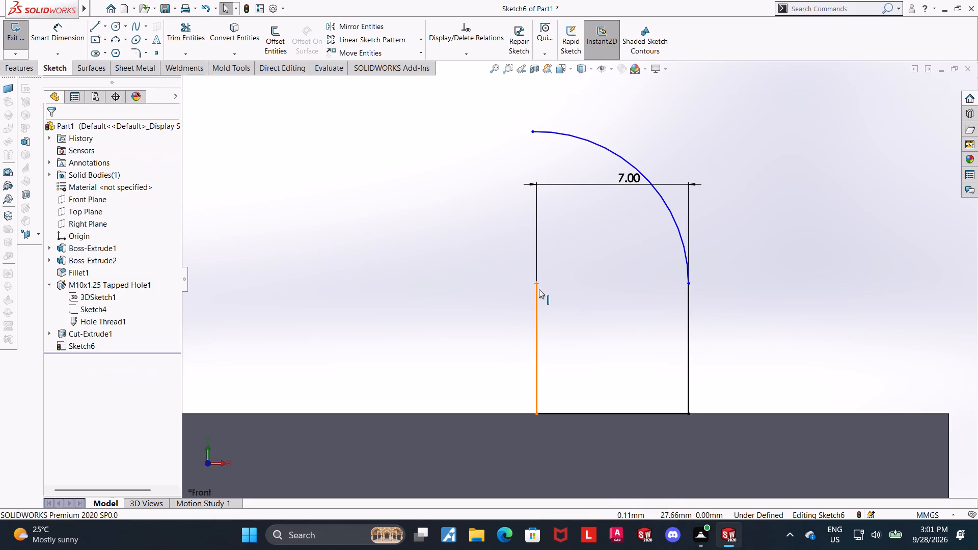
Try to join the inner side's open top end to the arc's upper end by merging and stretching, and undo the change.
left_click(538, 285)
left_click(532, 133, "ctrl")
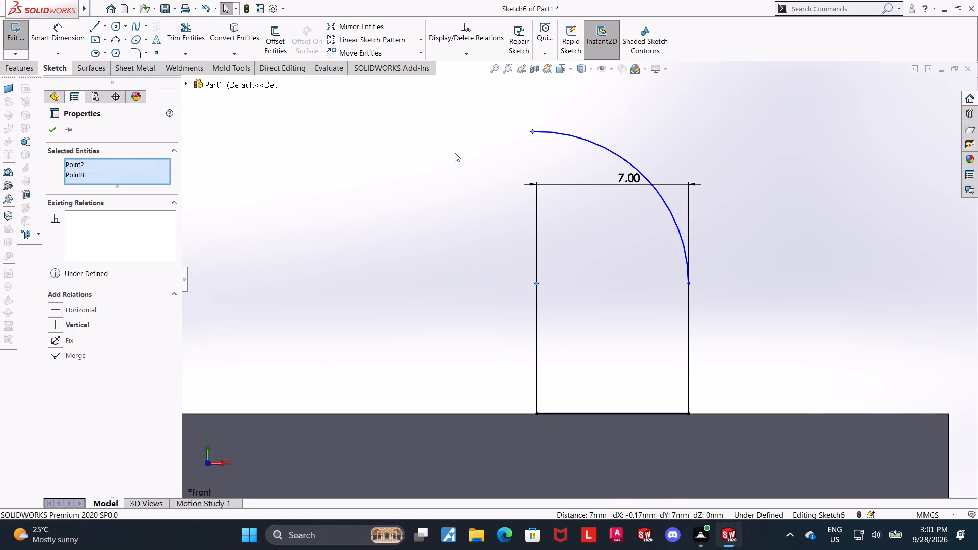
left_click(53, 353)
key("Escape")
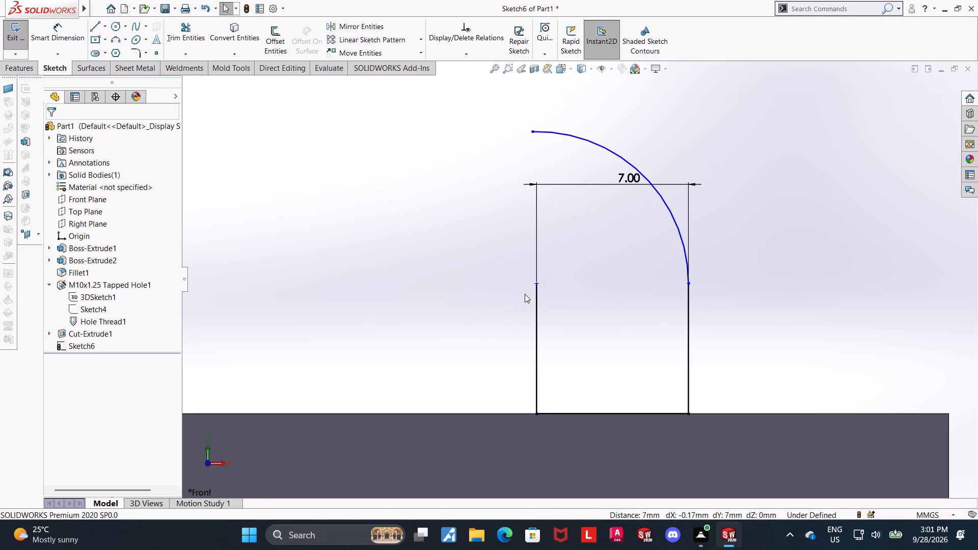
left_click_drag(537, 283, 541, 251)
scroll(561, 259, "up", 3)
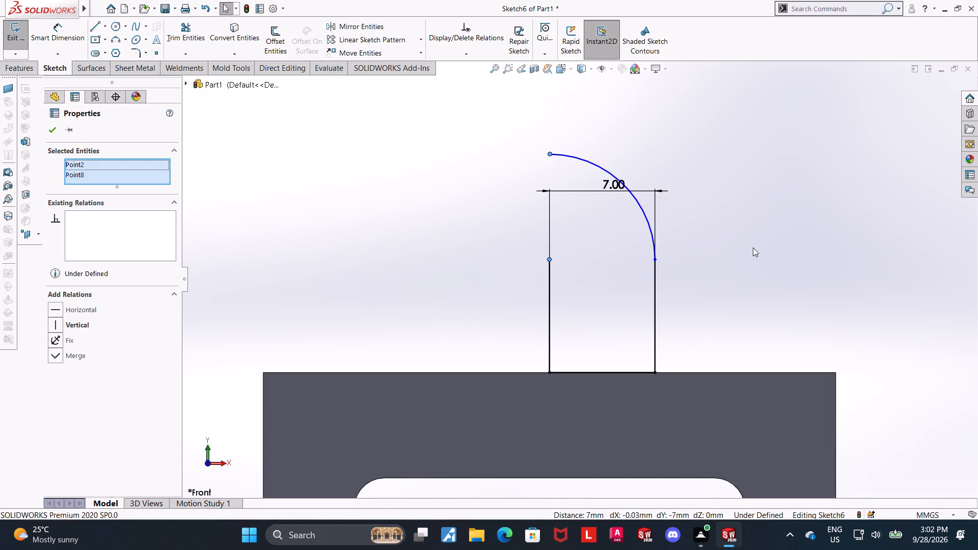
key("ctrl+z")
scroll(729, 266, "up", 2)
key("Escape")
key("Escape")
Draw a line about 7 mm long from the inner side's open top end to the arc's upper end.
scroll(605, 282, "down", 3)
scroll(558, 239, "down", 4)
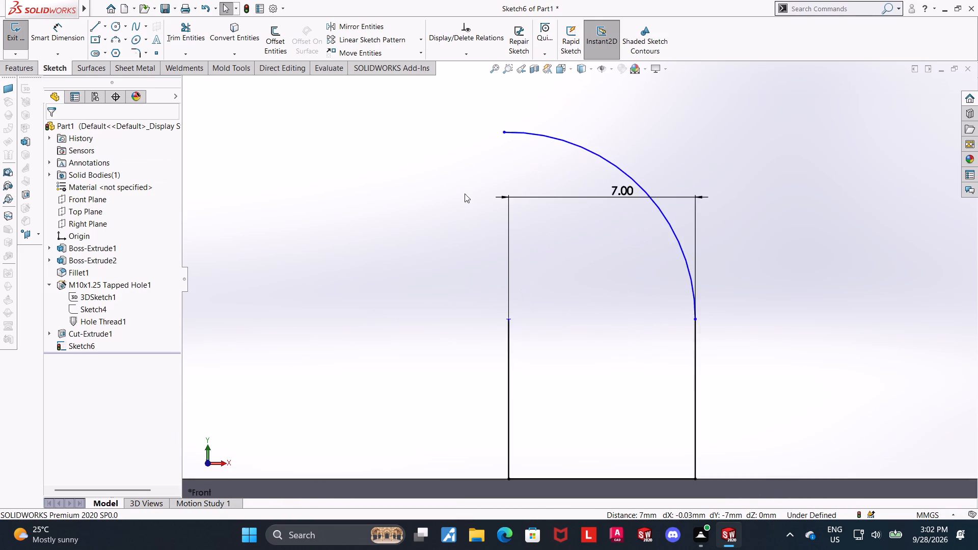
left_click(93, 28)
left_click(502, 337)
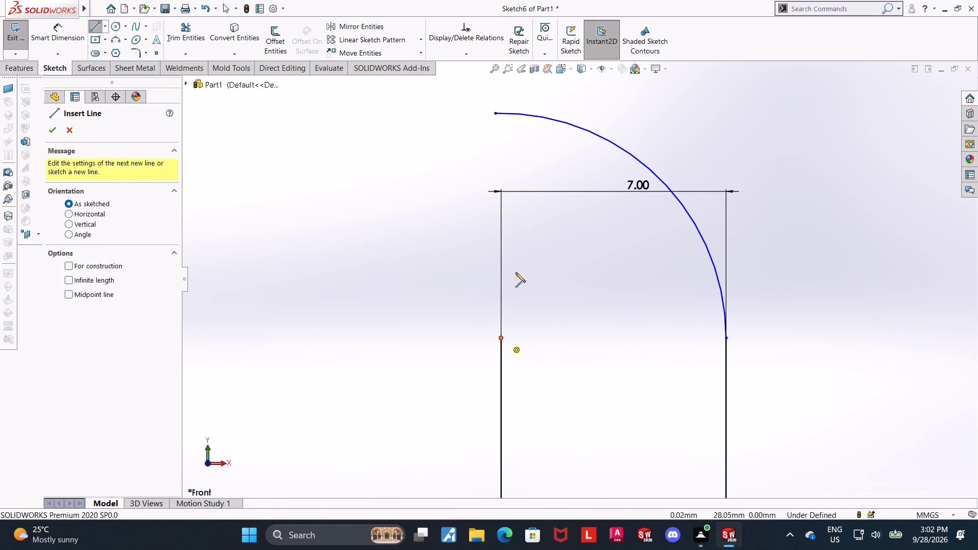
left_click(495, 114)
key("Escape")
key("Escape")
key("Escape")
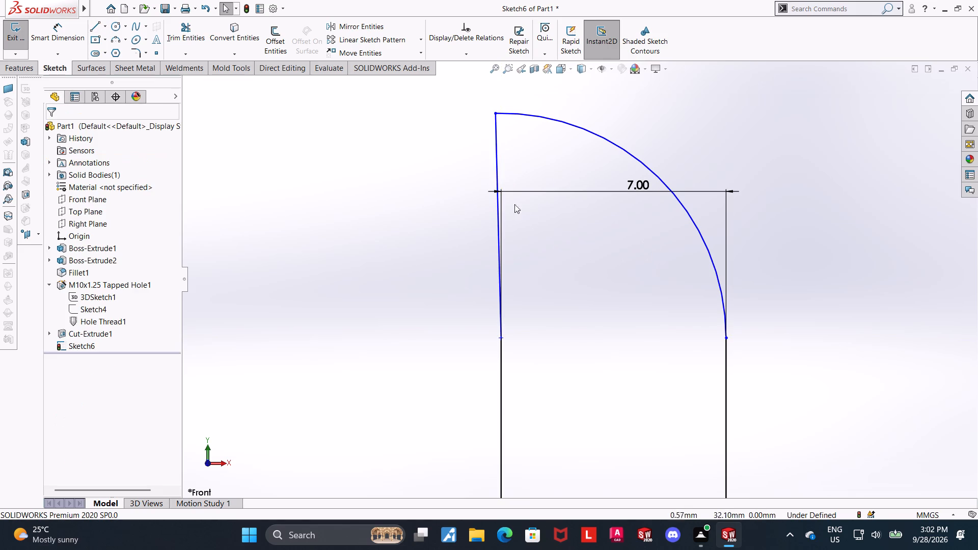
Add a vertical relation to the new line beneath the arc's upper end.
left_click(496, 200)
left_click(59, 272)
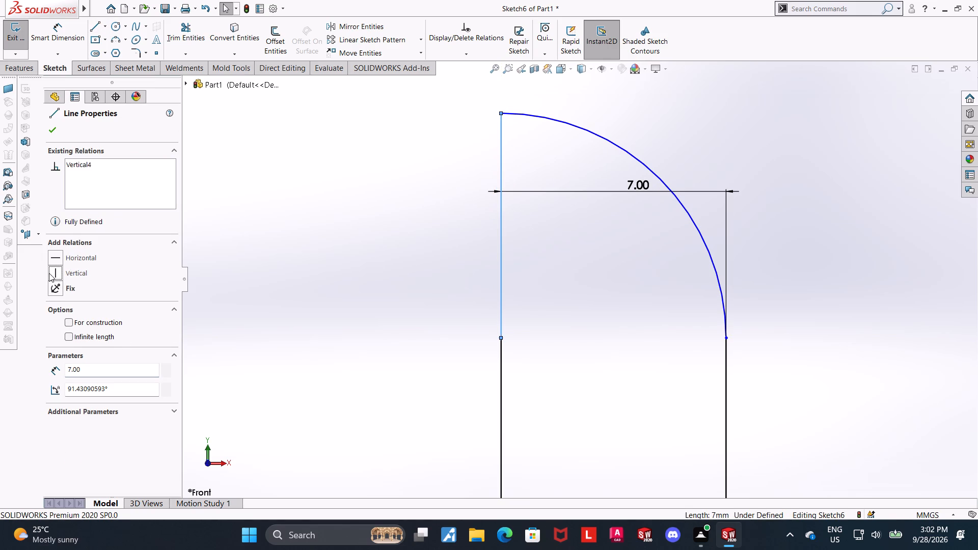
key("Escape")
key("Escape")
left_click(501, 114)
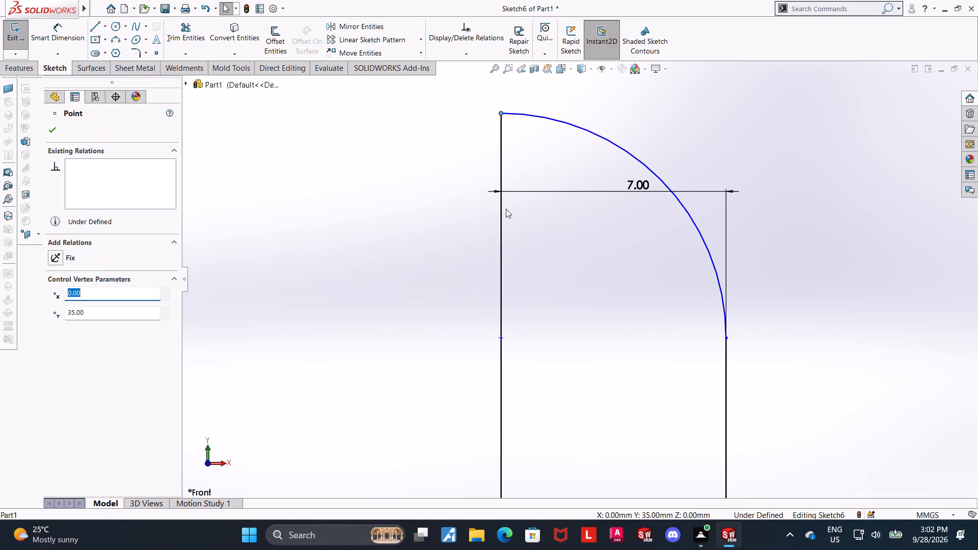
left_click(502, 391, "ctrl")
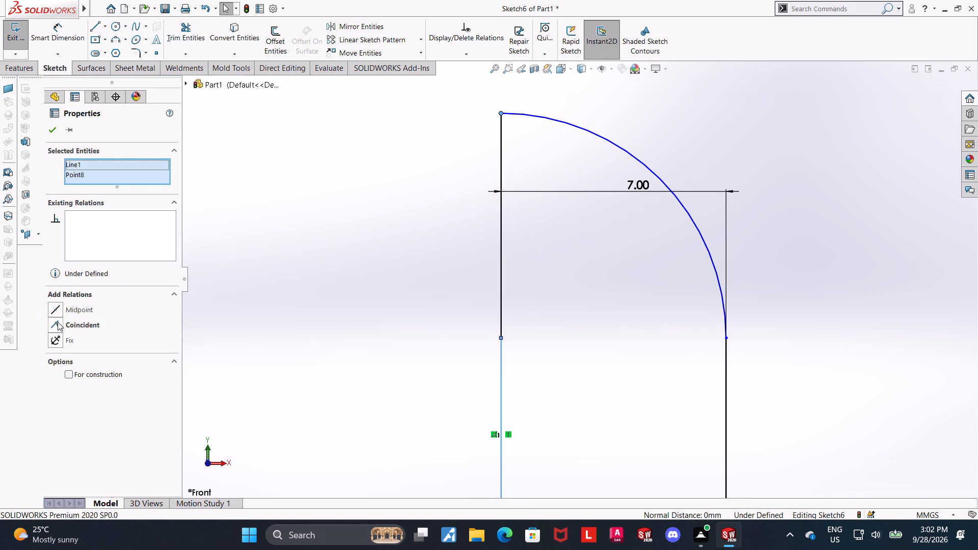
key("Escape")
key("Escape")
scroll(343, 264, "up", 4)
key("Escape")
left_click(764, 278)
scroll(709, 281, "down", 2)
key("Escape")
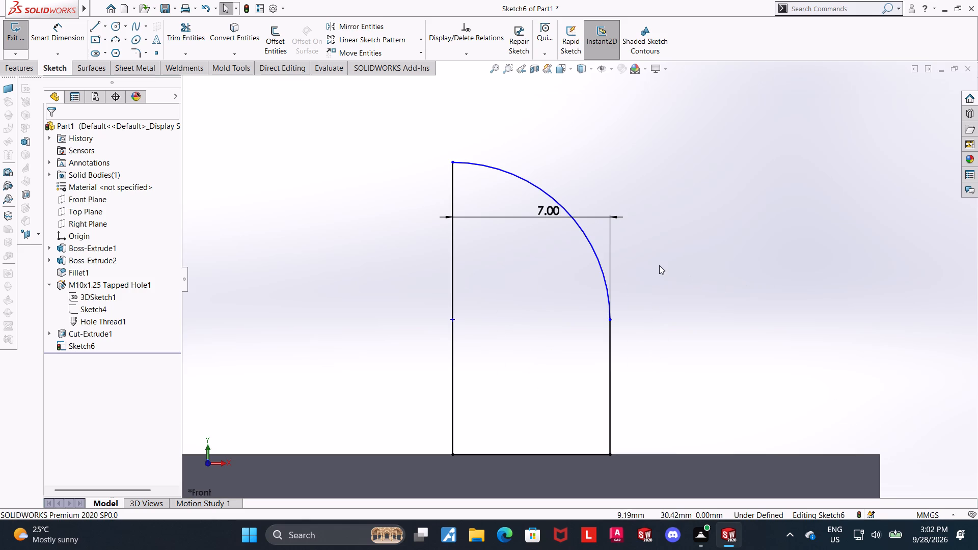
Add a vertical relation between the inner side's midway joint point and the arc's upper end.
left_click(449, 320)
left_click(454, 321)
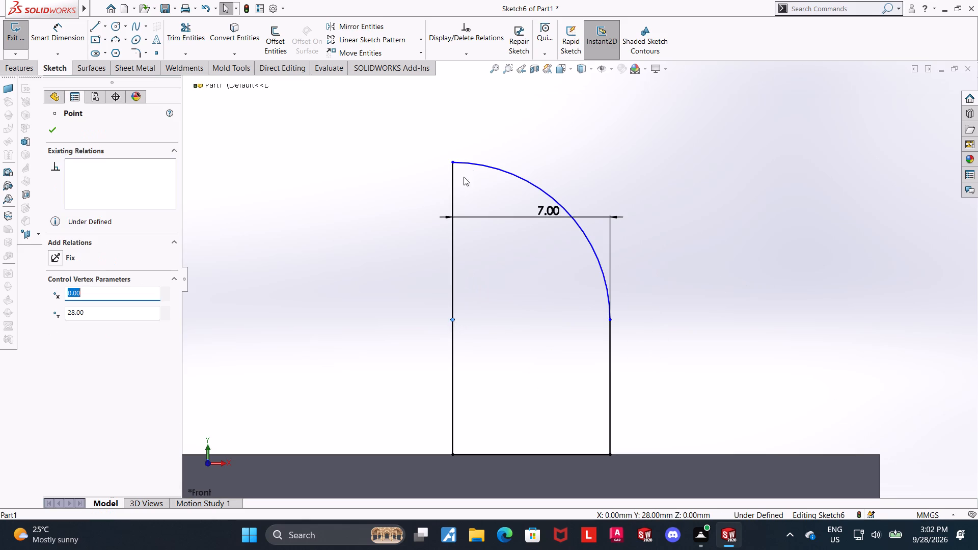
left_click(451, 163, "ctrl")
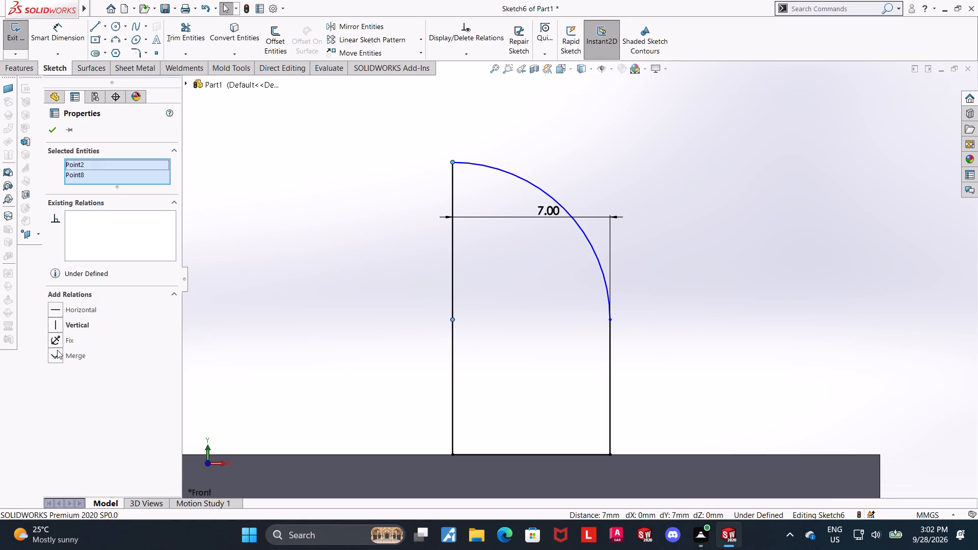
left_click(54, 321)
left_click(57, 129)
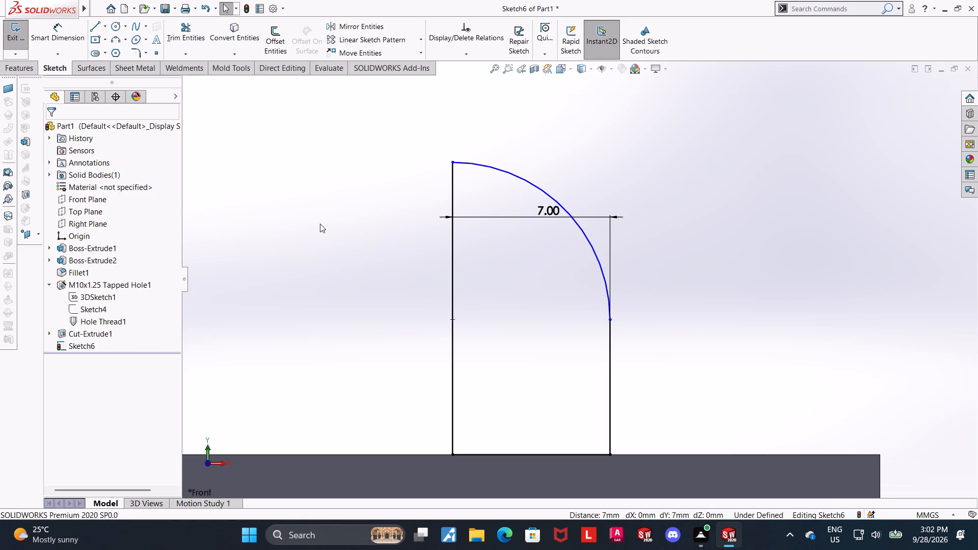
Dimension the arc's radius at 7 mm and move the profile's width dimension lower, clear of the arc.
key("Escape")
key("Escape")
left_click(62, 31)
double_click(547, 197)
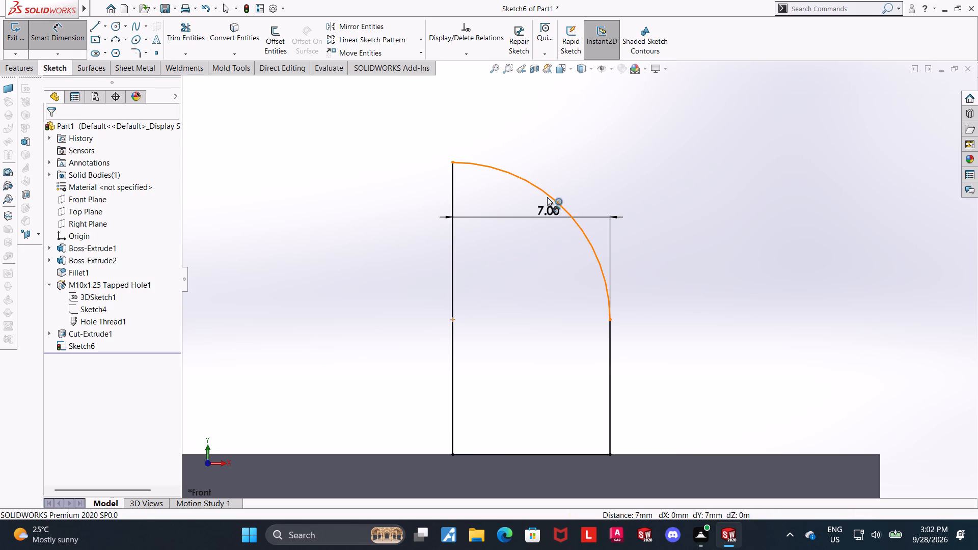
left_click(576, 152)
left_click(534, 137)
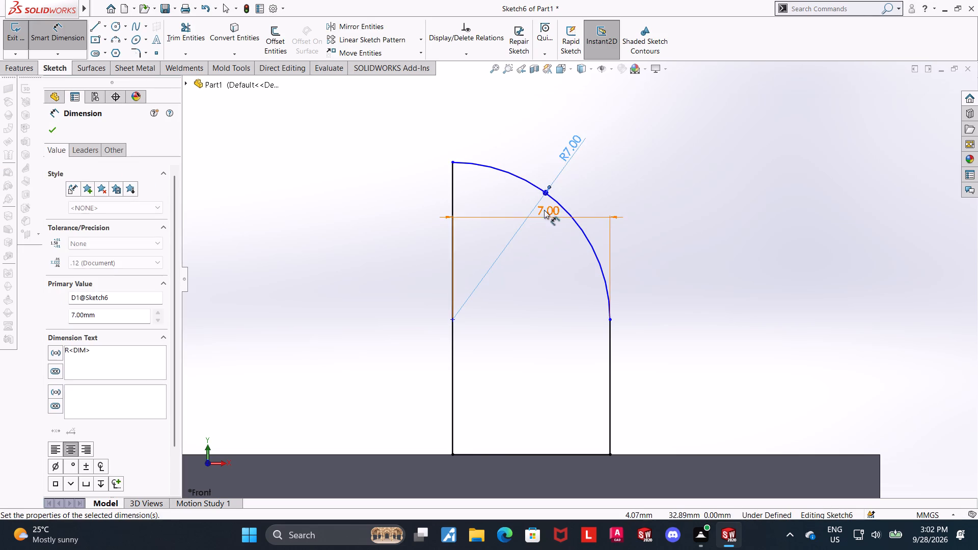
left_click_drag(548, 212, 547, 242)
key("Escape")
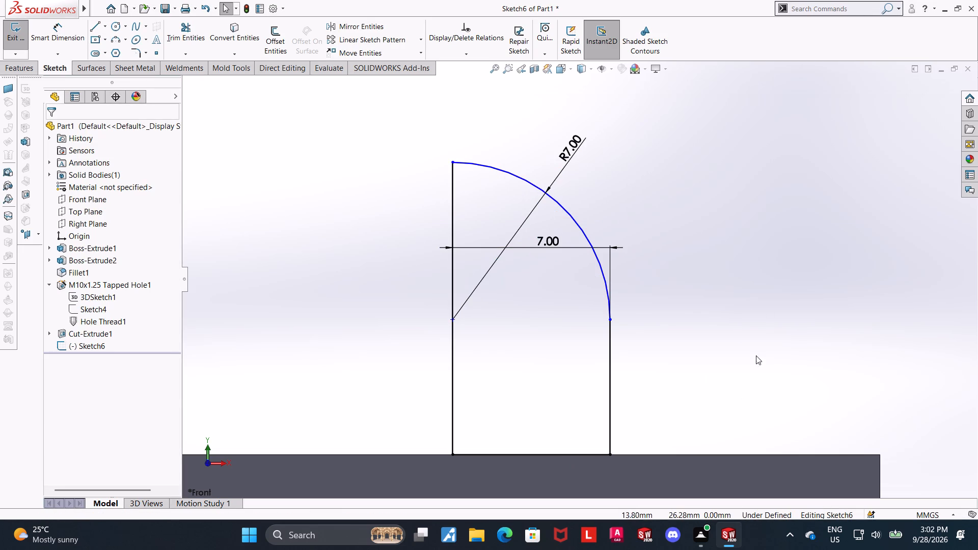
Dimension the vertical distance from the frame's top edge to the arc's centre point at 6 mm.
scroll(739, 348, "up", 2)
scroll(426, 254, "up", 3)
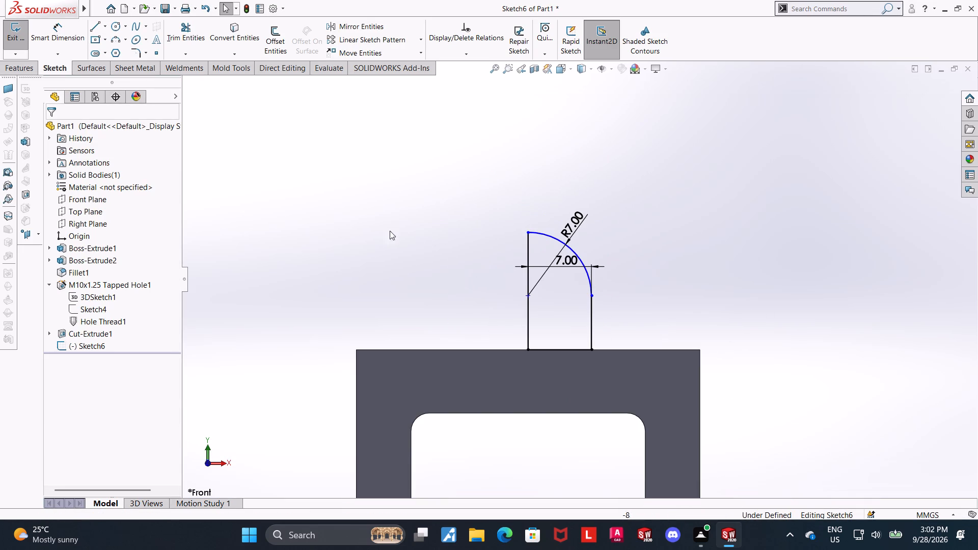
left_click(75, 42)
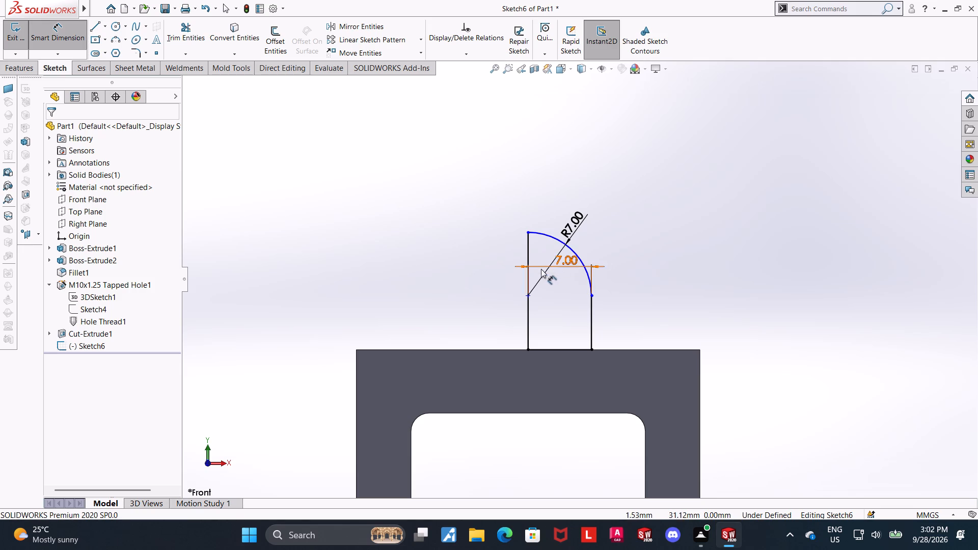
left_click(528, 296)
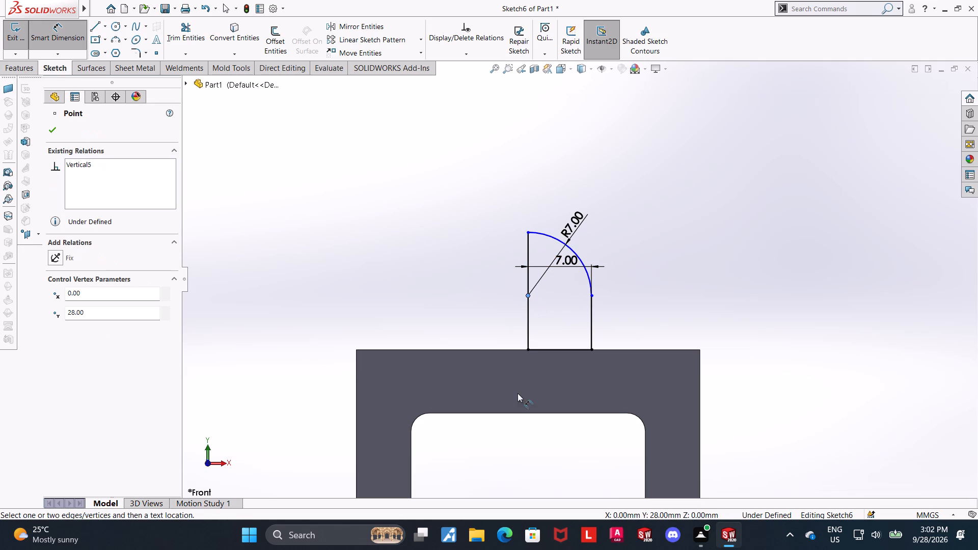
scroll(517, 428, "up", 2)
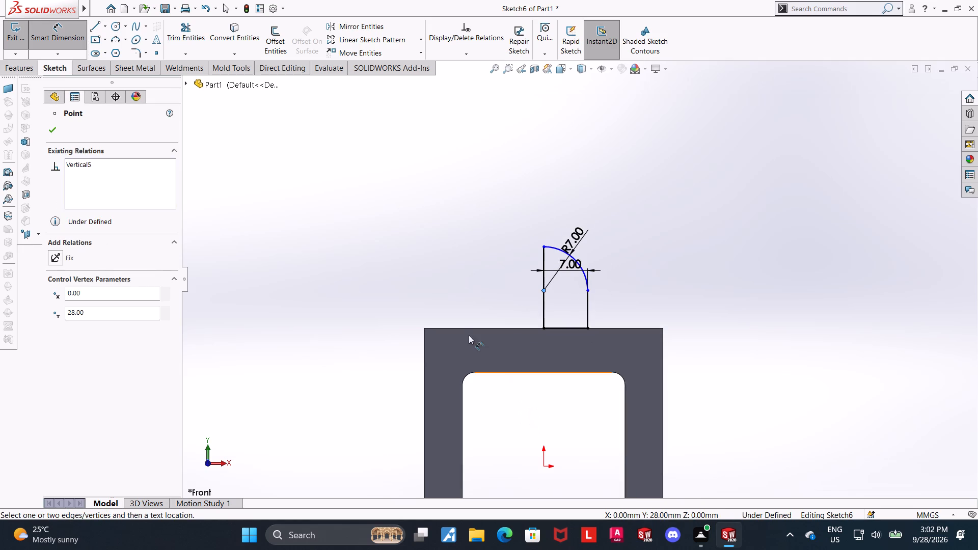
scroll(464, 330, "down", 2)
left_click(473, 322)
left_click(371, 292)
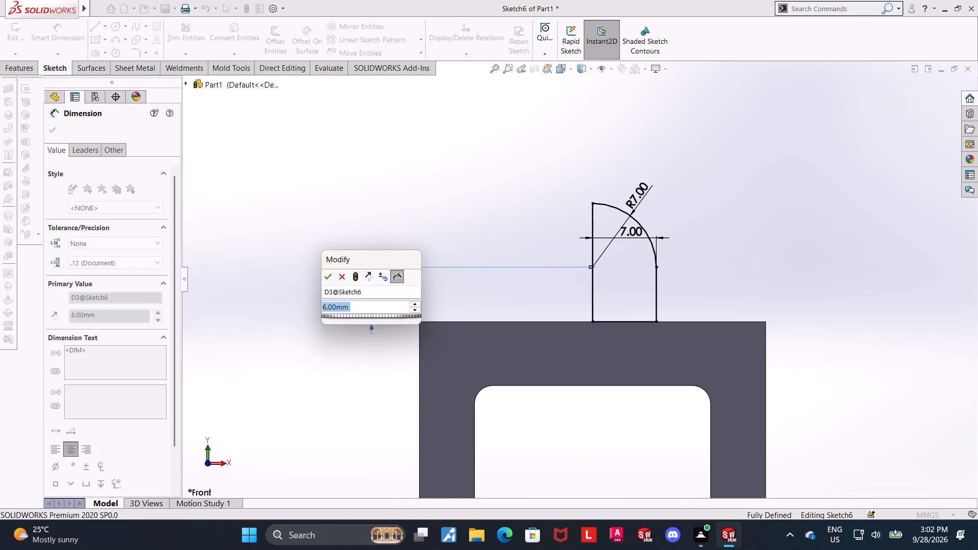
left_click(329, 277)
left_click(844, 302)
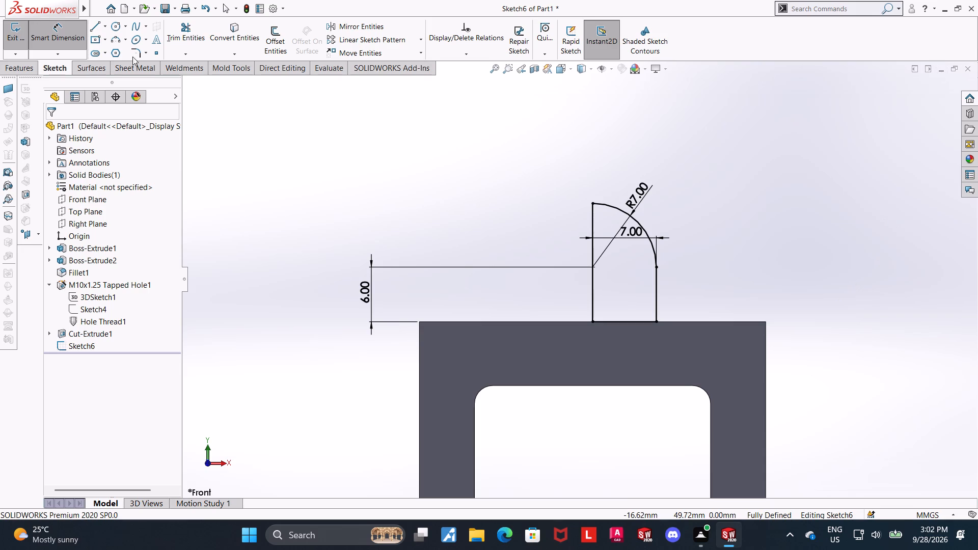
Finish the sketch and revolve the arc-topped profile 360 degrees about its inner vertical line, merged with the frame.
left_click(24, 28)
left_click(58, 33)
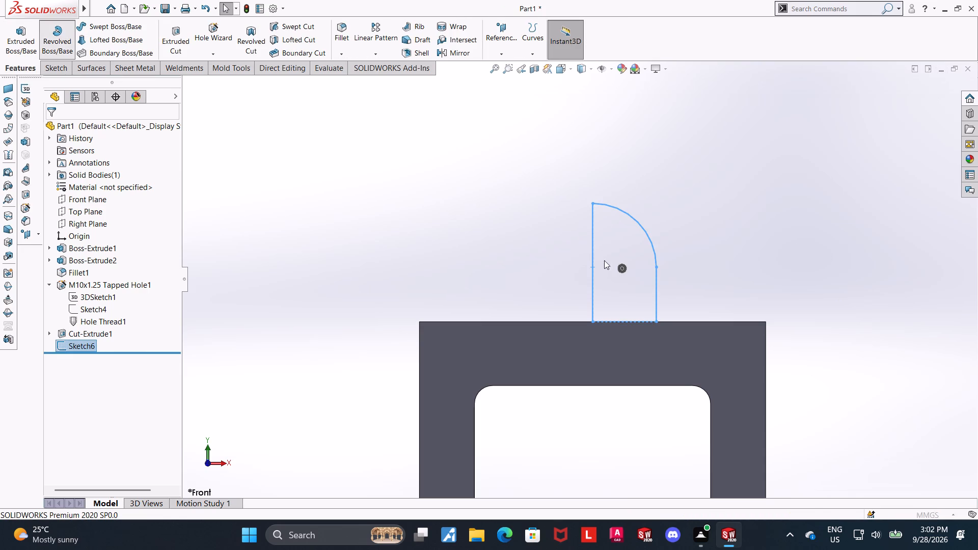
left_click(595, 278)
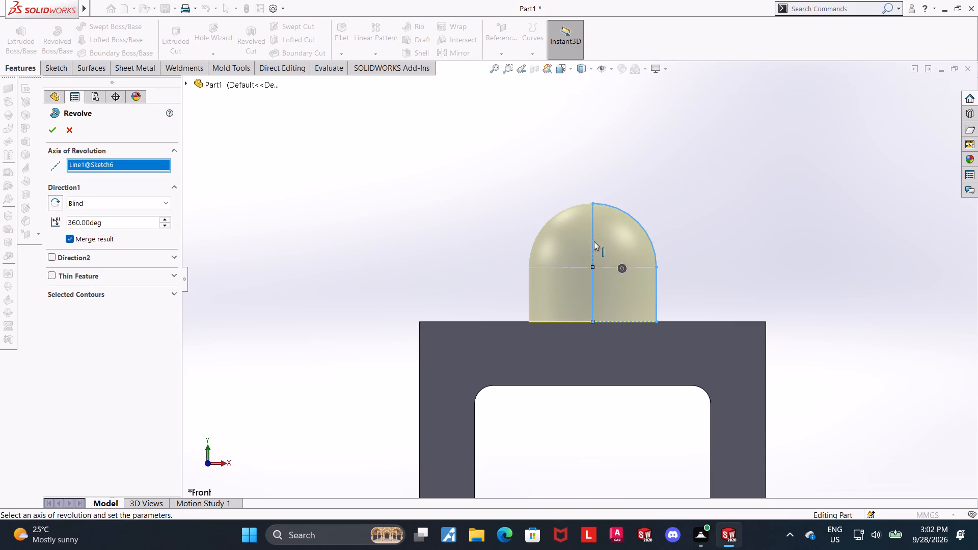
left_click(53, 128)
left_click(812, 314)
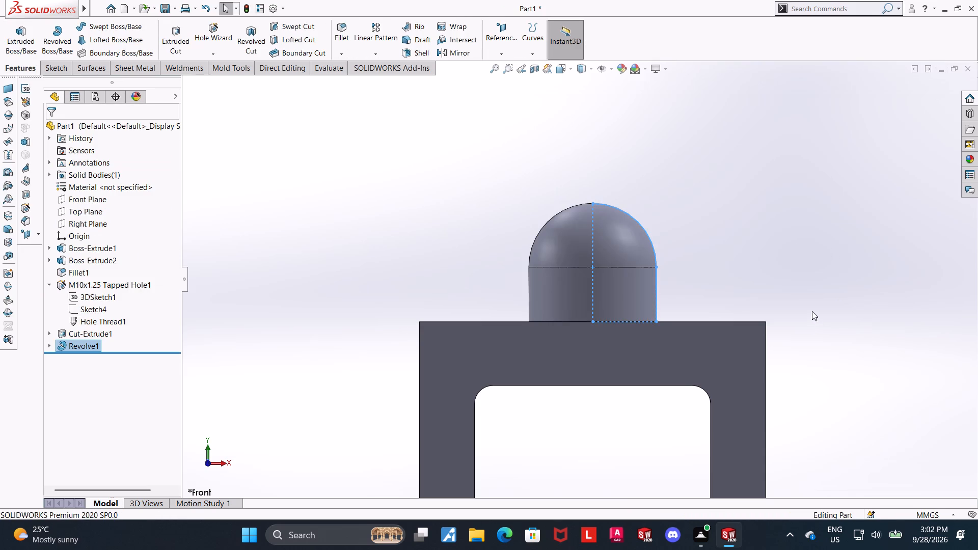
Fillet the edge where the dome's cylindrical base meets the frame's top face with a 2 mm radius.
middle_click_drag(804, 270, 785, 297)
scroll(781, 297, "up", 1)
left_click(345, 30)
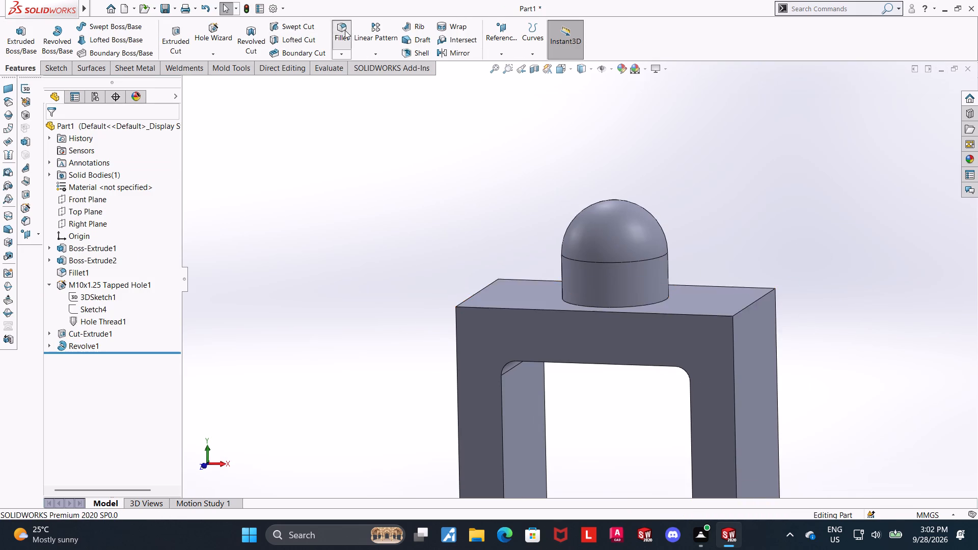
left_click(667, 296)
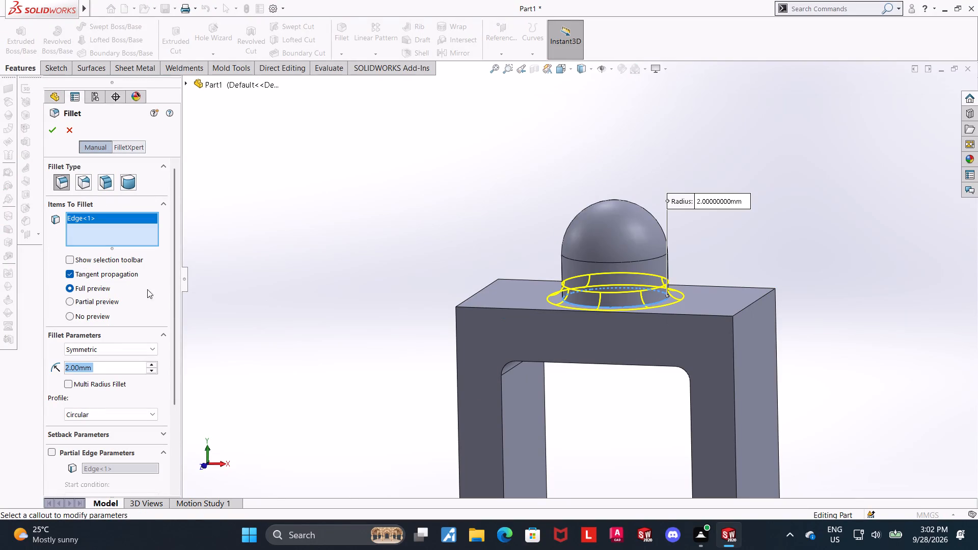
left_click(49, 128)
left_click(441, 251)
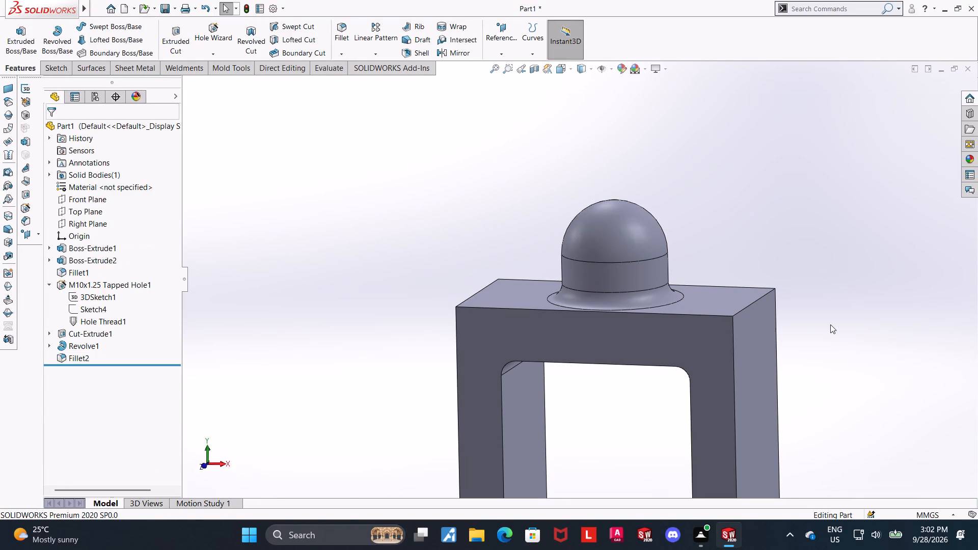
Start a sketch on the upper inner face of the frame's opening, beneath the dome, and view it face-on.
scroll(892, 348, "up", 2)
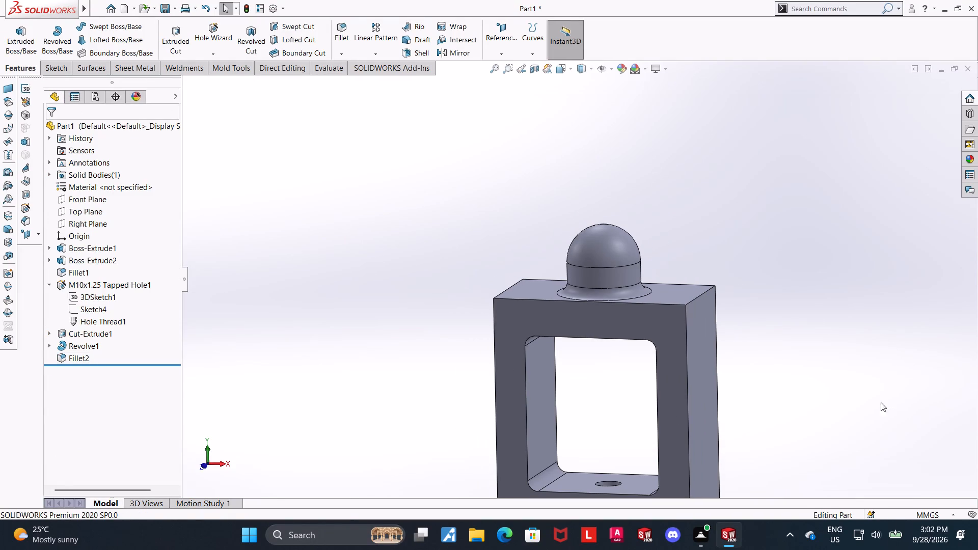
scroll(715, 357, "up", 1)
scroll(779, 367, "down", 1)
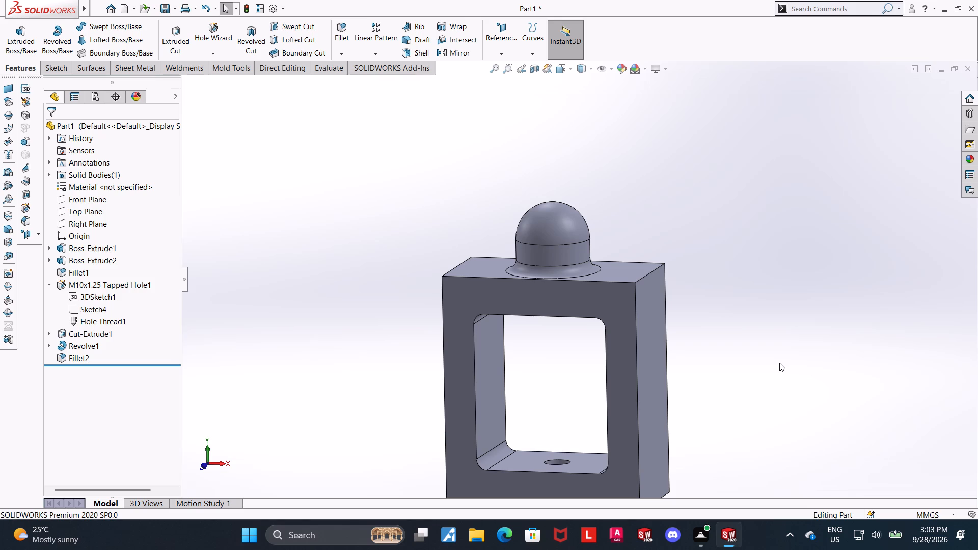
scroll(817, 319, "up", 1)
middle_click_drag(823, 296, 811, 175)
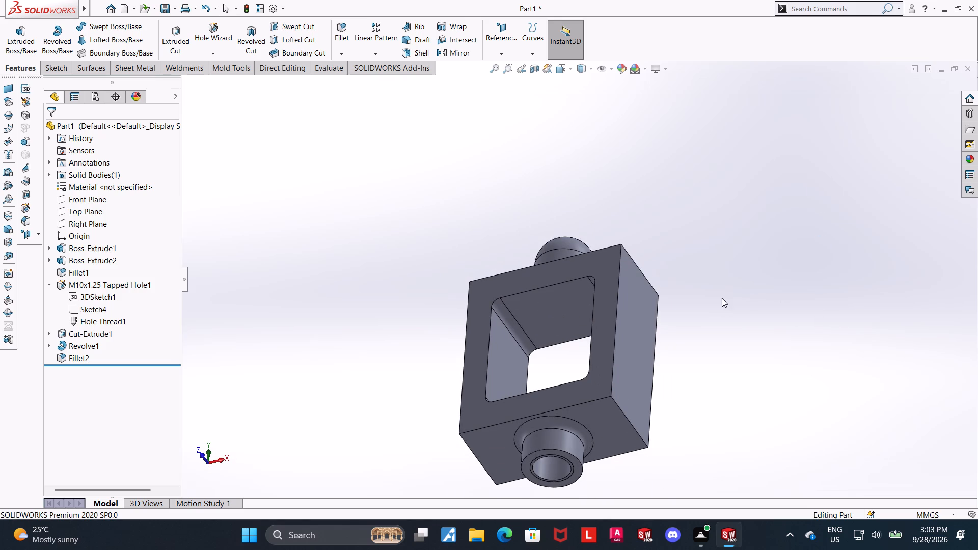
left_click(572, 318)
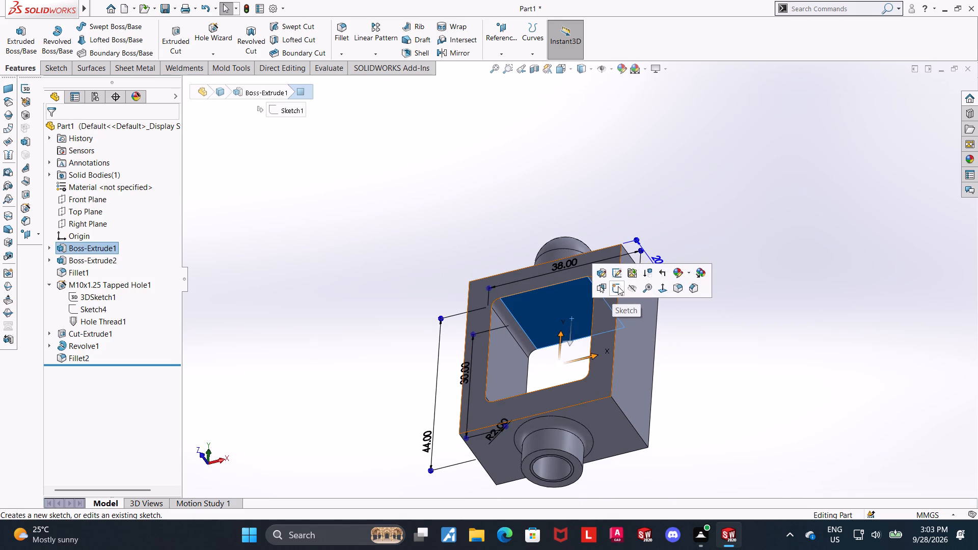
left_click(618, 286)
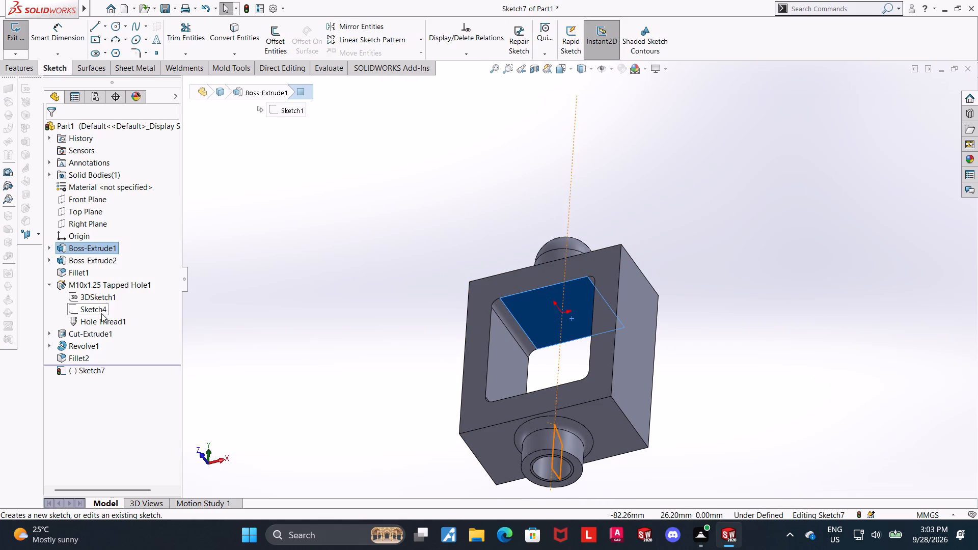
left_click(90, 368)
left_click(122, 351)
left_click(90, 380)
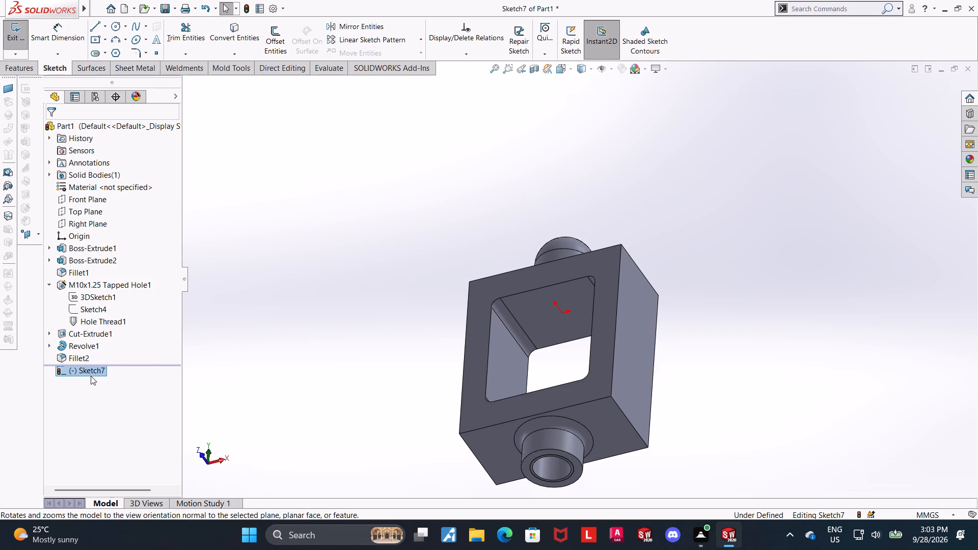
left_click(91, 373)
left_click(111, 360)
left_click_drag(258, 341, 264, 342)
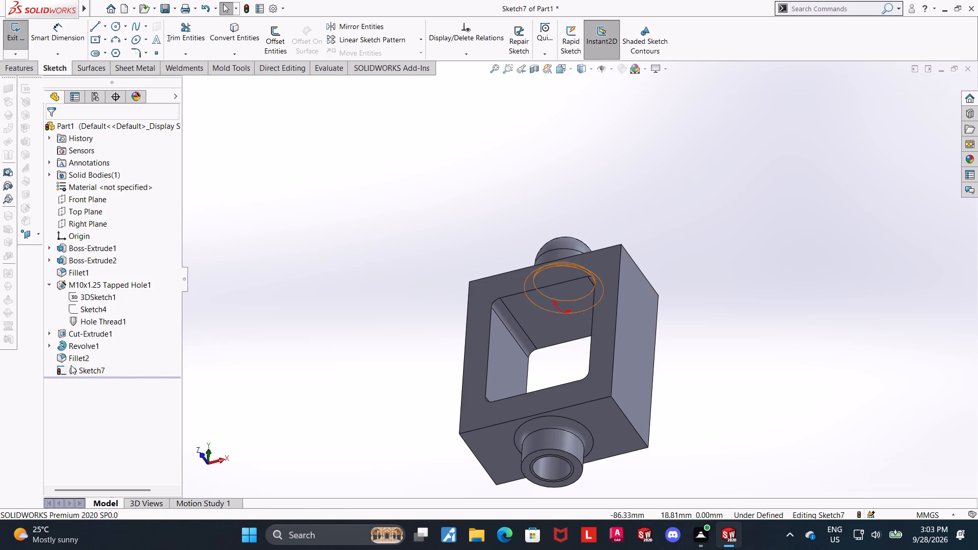
left_click(90, 372)
left_click(111, 359)
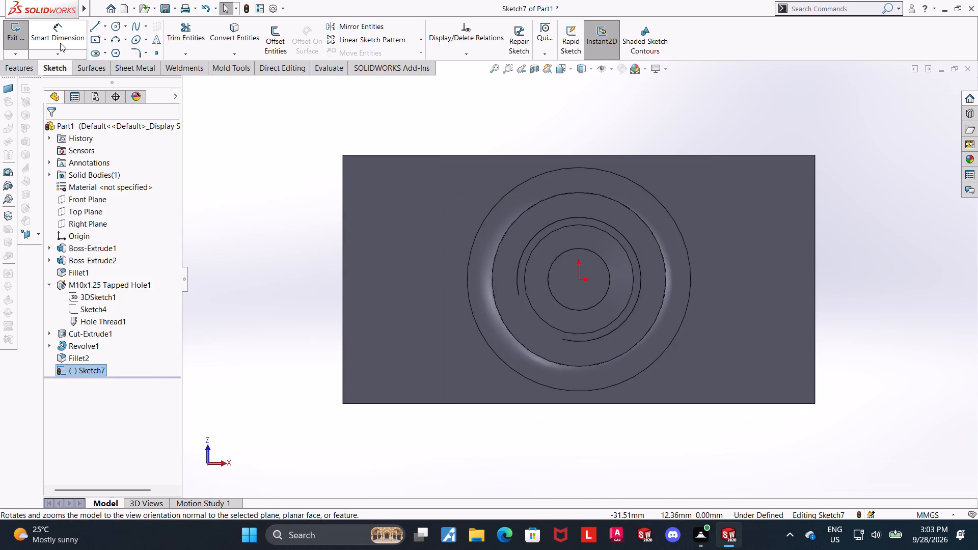
Sketch a circle centred on the origin, set its diameter to 4 mm, and finish the sketch.
left_click(114, 26)
left_click(580, 280)
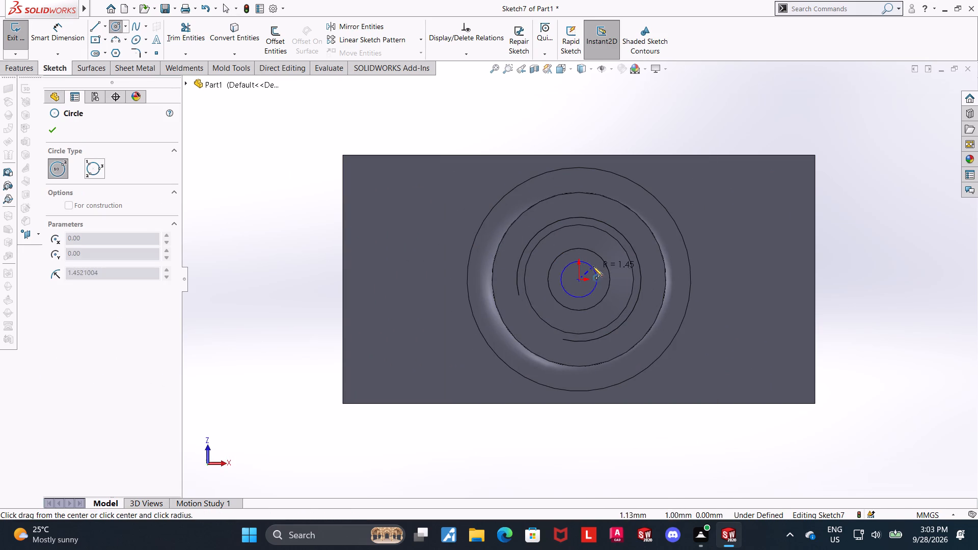
left_click(597, 263)
key("Escape")
left_click(66, 24)
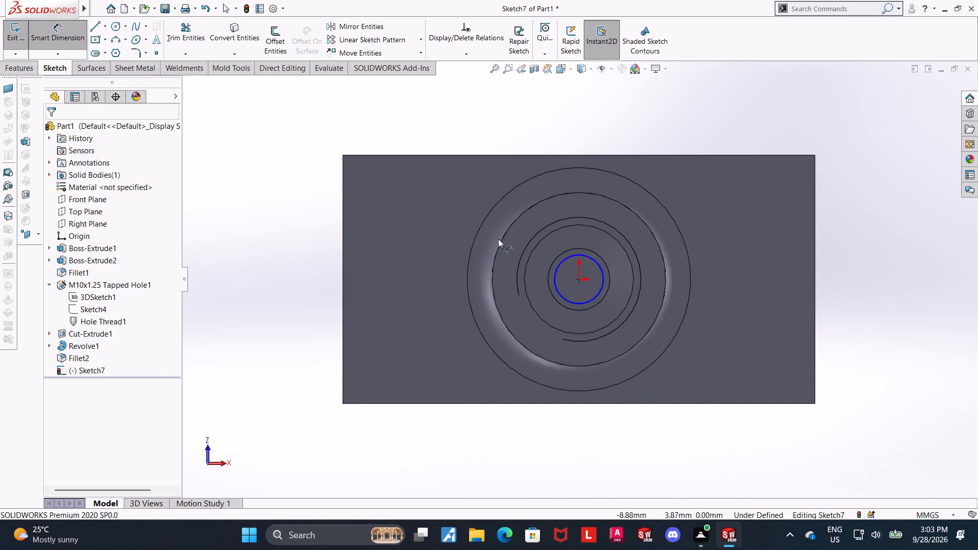
left_click(562, 262)
left_click(466, 214)
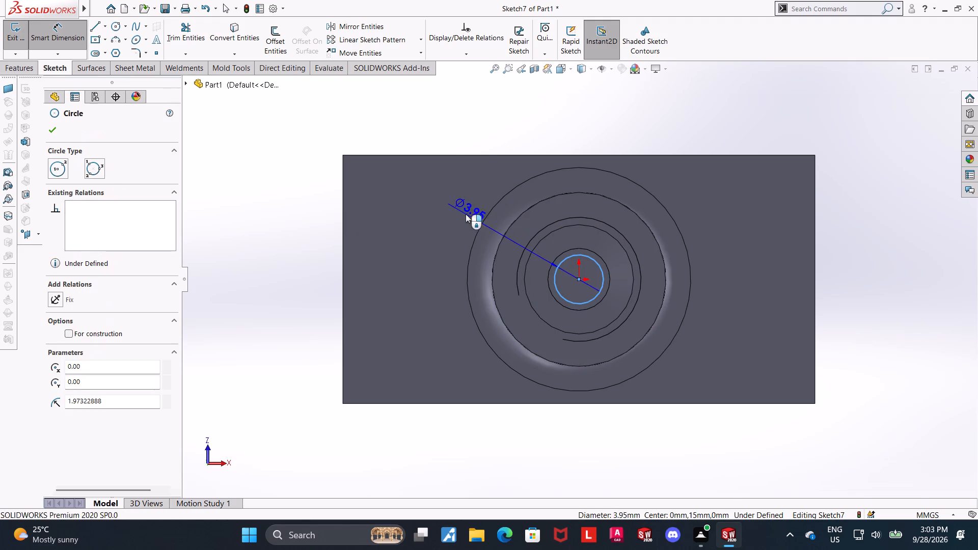
key("4")
key("Return")
key("Escape")
middle_click_drag(295, 183, 294, 203)
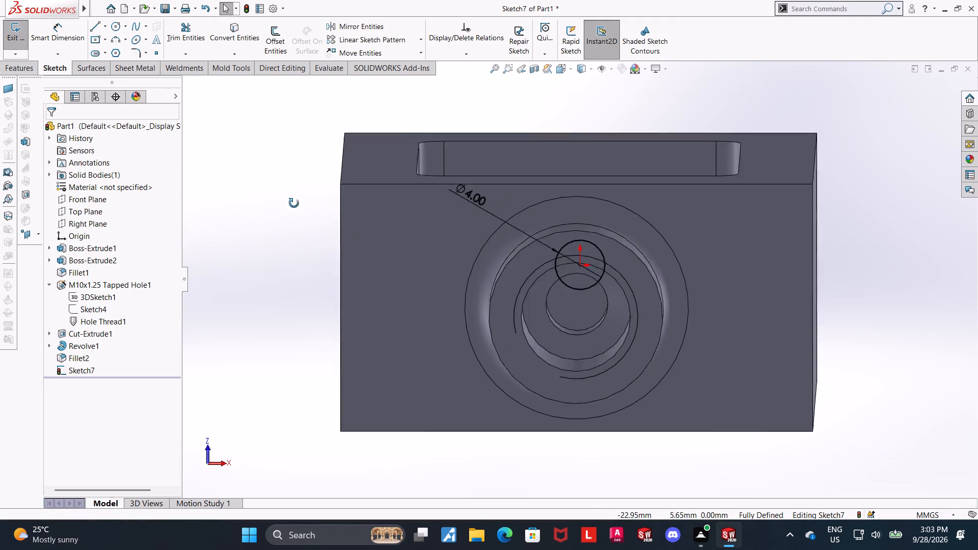
middle_click_drag(294, 203, 285, 249)
left_click(13, 28)
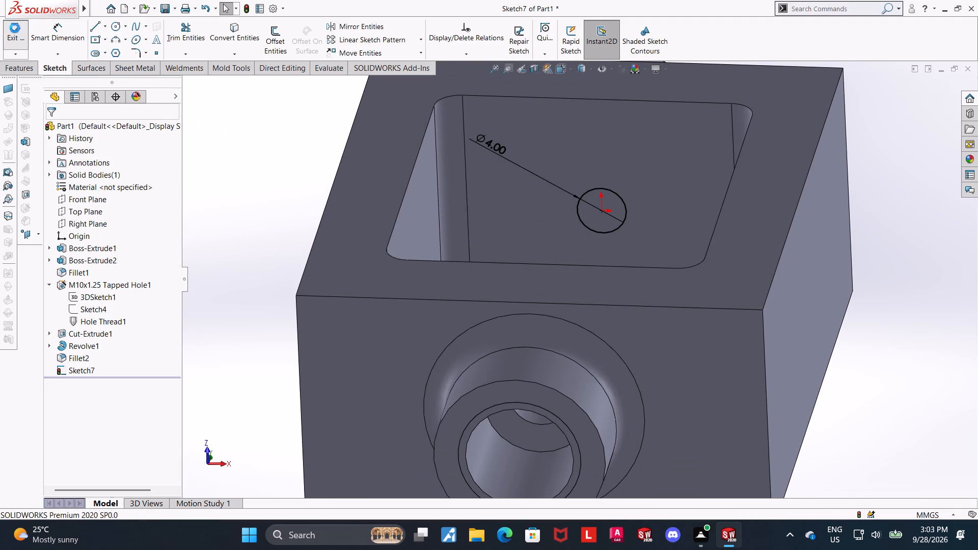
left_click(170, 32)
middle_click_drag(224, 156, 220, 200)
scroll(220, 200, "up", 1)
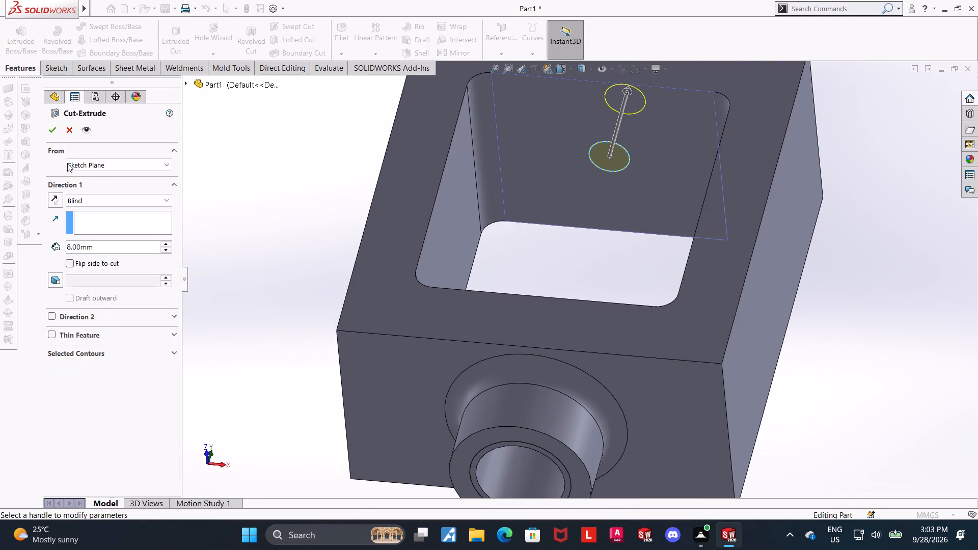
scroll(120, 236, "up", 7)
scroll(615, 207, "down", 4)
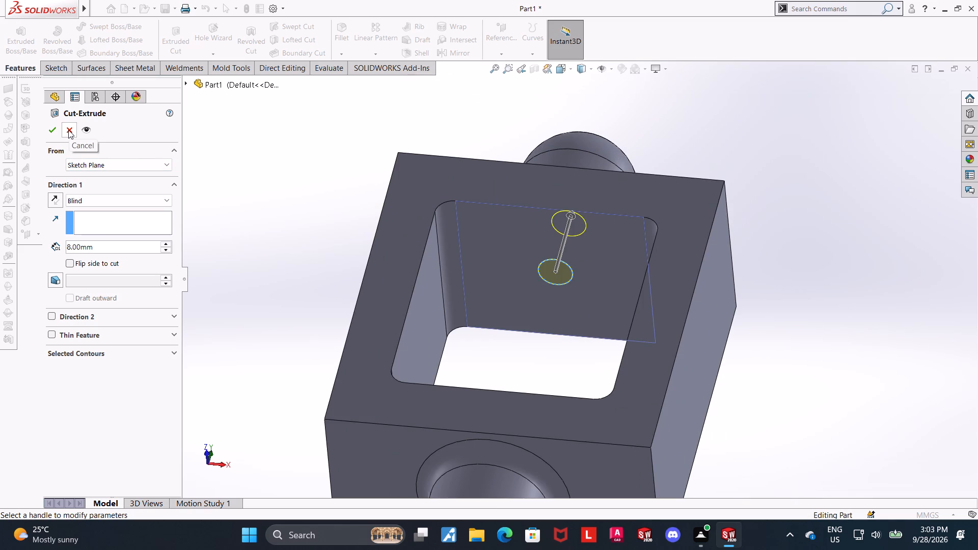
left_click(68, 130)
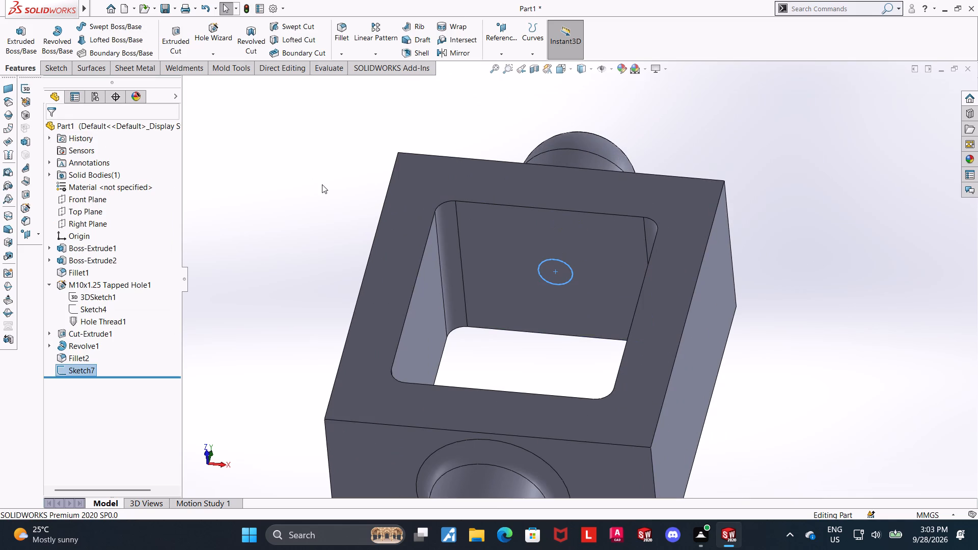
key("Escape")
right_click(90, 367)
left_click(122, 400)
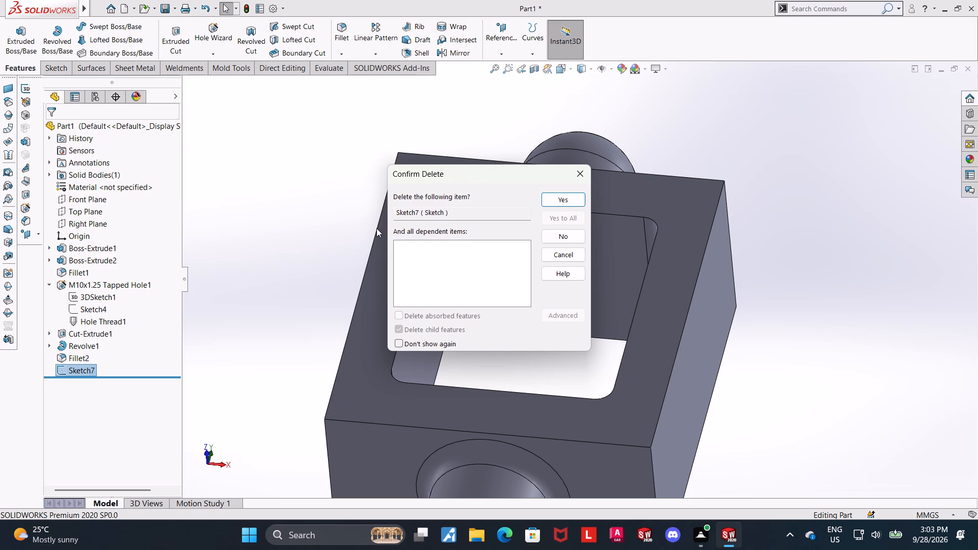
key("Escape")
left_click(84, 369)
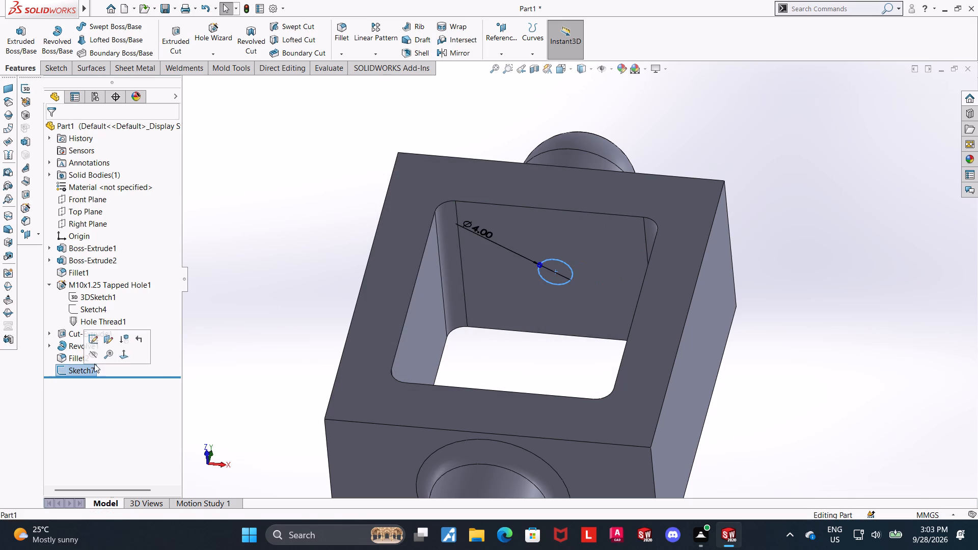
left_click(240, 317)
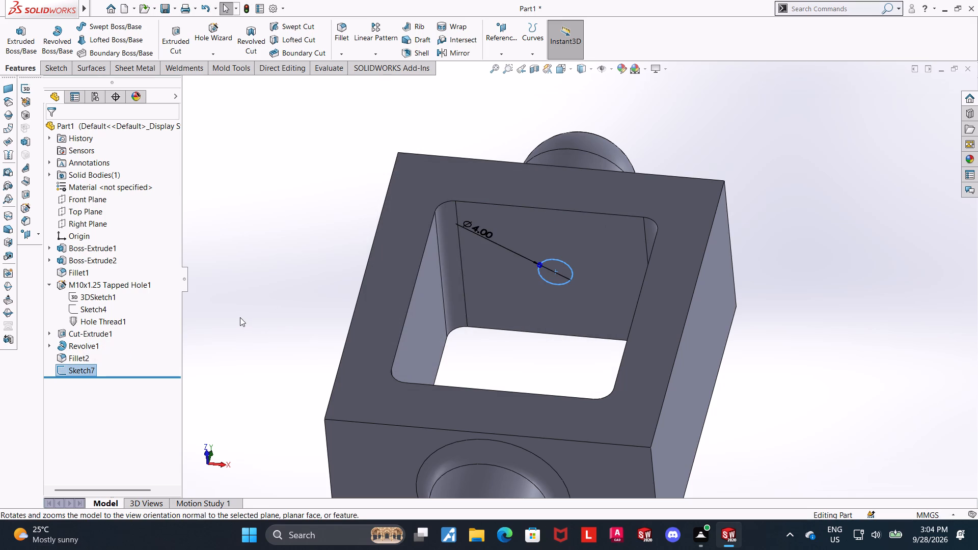
Delete the 4 mm circle sketch on the upper inner face of the frame's opening.
right_click(85, 370)
left_click(119, 401)
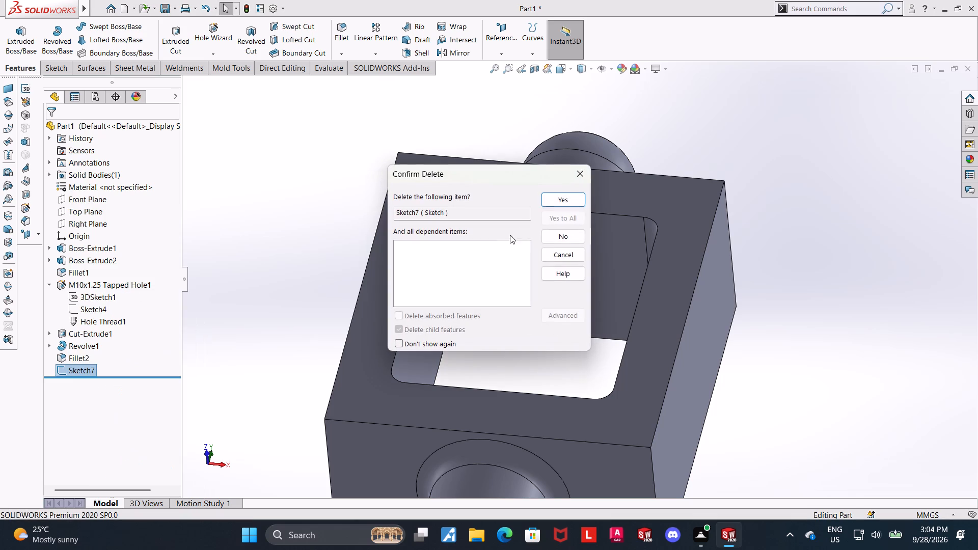
left_click(549, 200)
left_click_drag(785, 282, 795, 284)
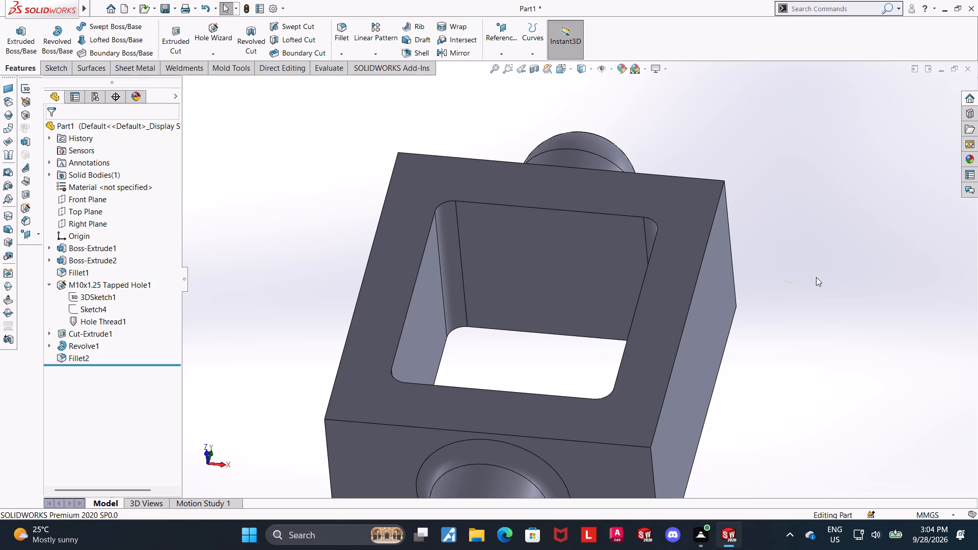
Edit the revolved dome's profile sketch and trim away the 7 mm radius arc and the vertical axis line above the arc's centre.
middle_click_drag(803, 181, 814, 339)
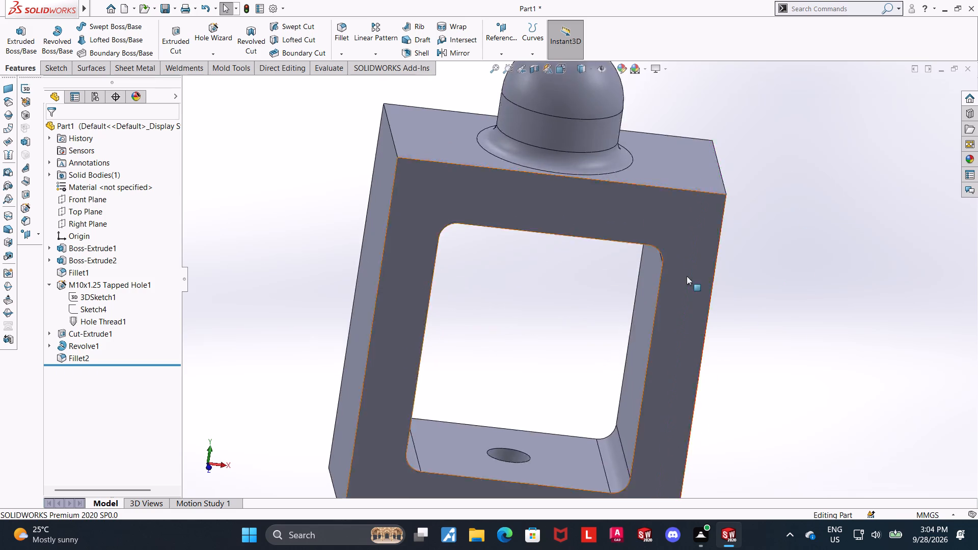
scroll(570, 159, "up", 5)
scroll(602, 146, "down", 5)
left_click(51, 343)
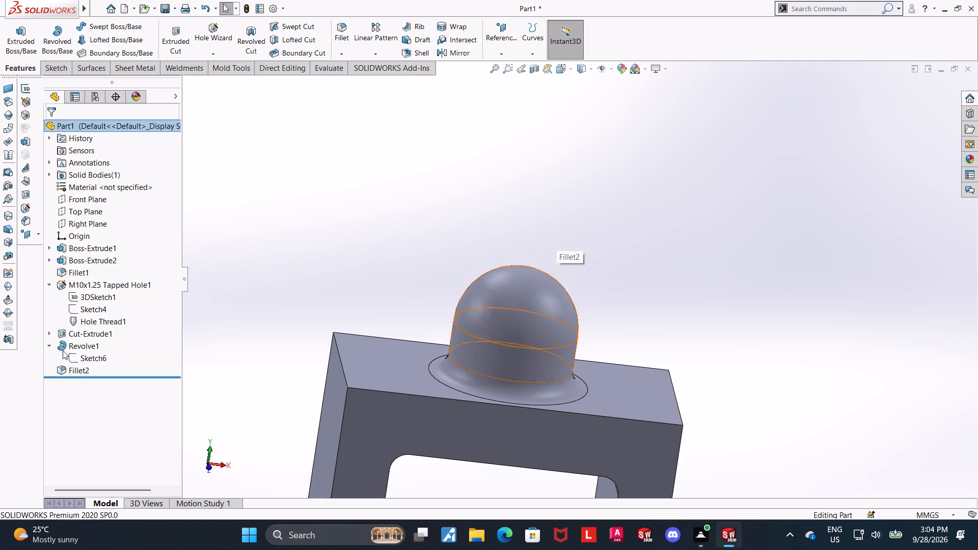
left_click(74, 356)
left_click(82, 327)
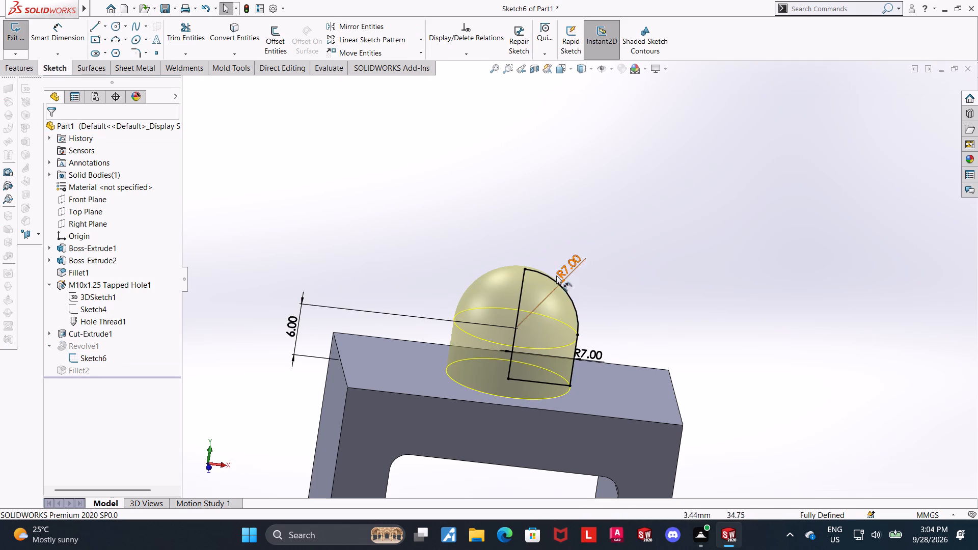
left_click(179, 29)
left_click_drag(612, 264, 497, 279)
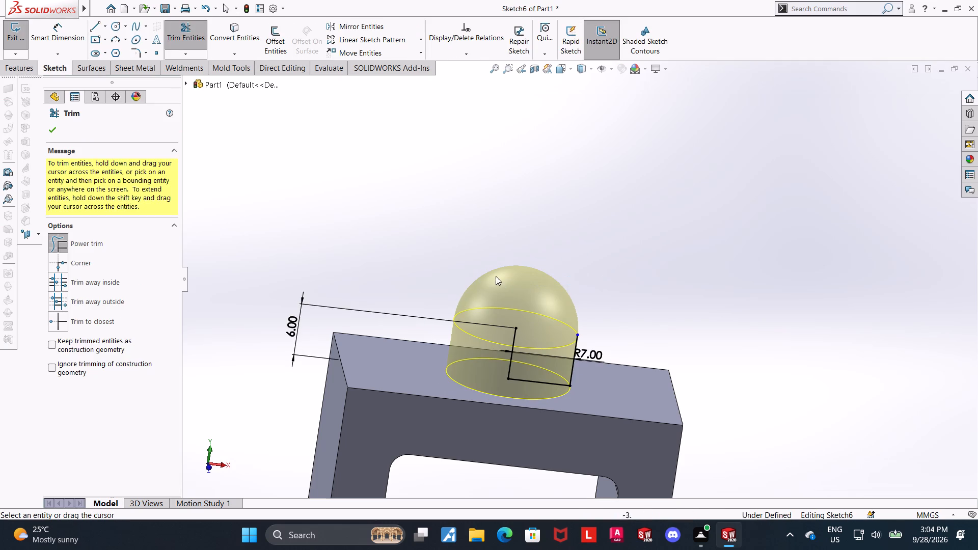
key("Escape")
Close the profile with a 7 mm horizontal line from the arc's centre to the outer vertical line, and finish the sketch.
left_click(96, 25)
left_click(96, 26)
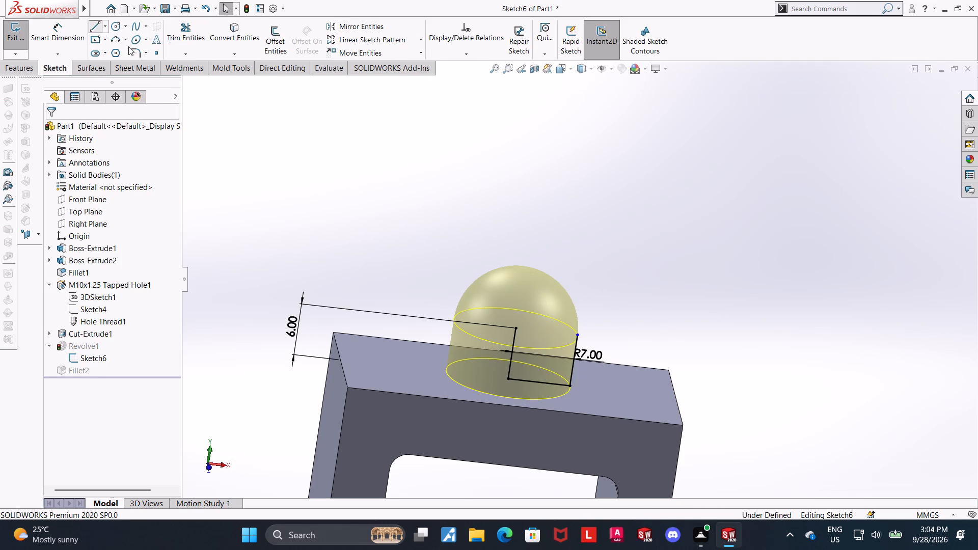
left_click(516, 328)
left_click(578, 336)
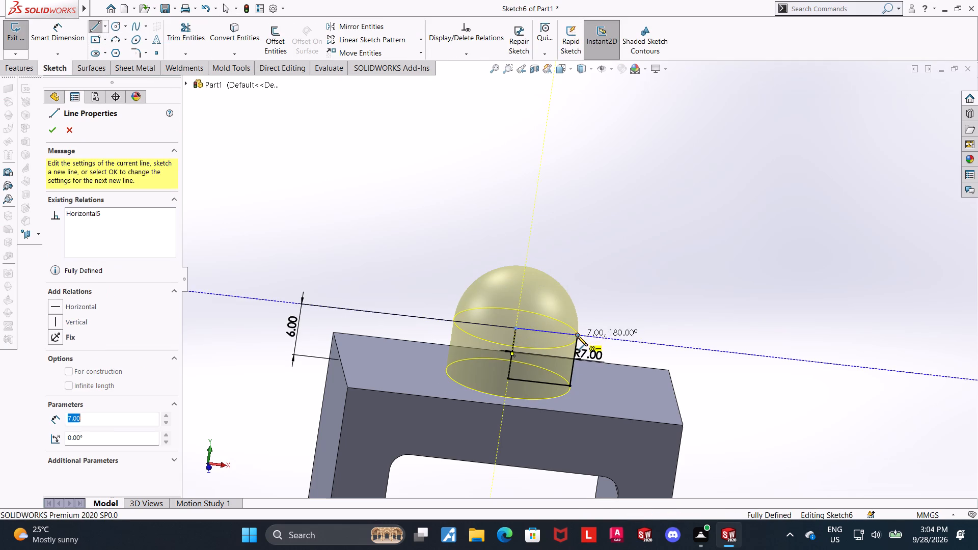
key("Escape")
key("Escape")
key("Escape")
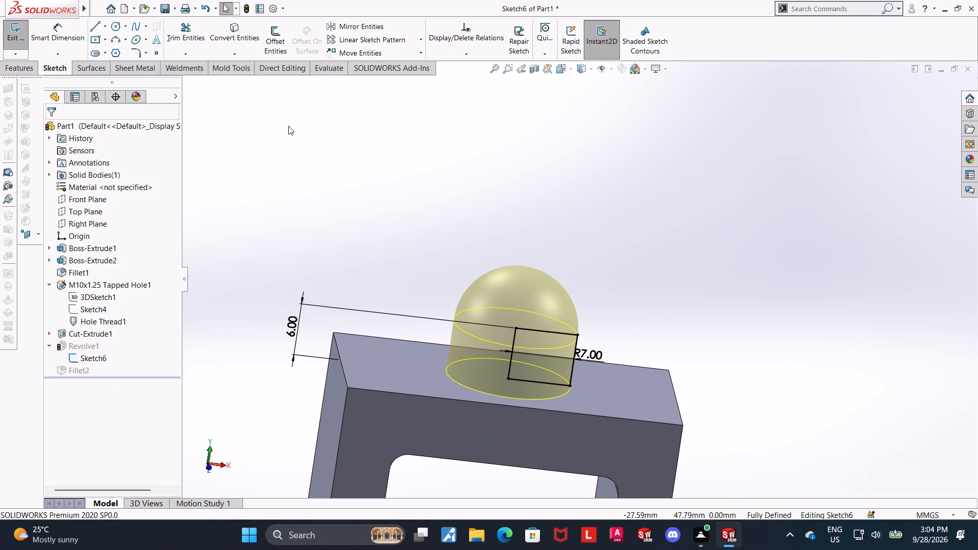
left_click(8, 37)
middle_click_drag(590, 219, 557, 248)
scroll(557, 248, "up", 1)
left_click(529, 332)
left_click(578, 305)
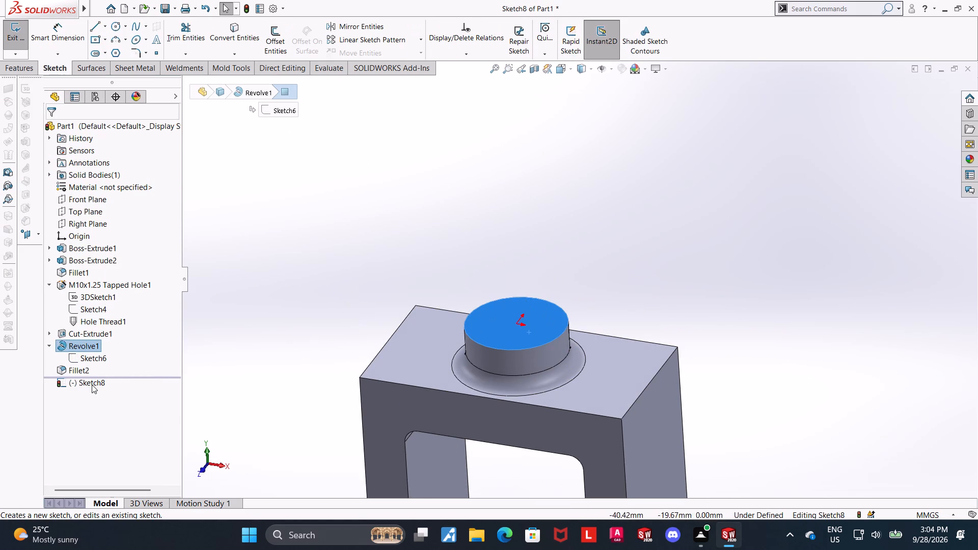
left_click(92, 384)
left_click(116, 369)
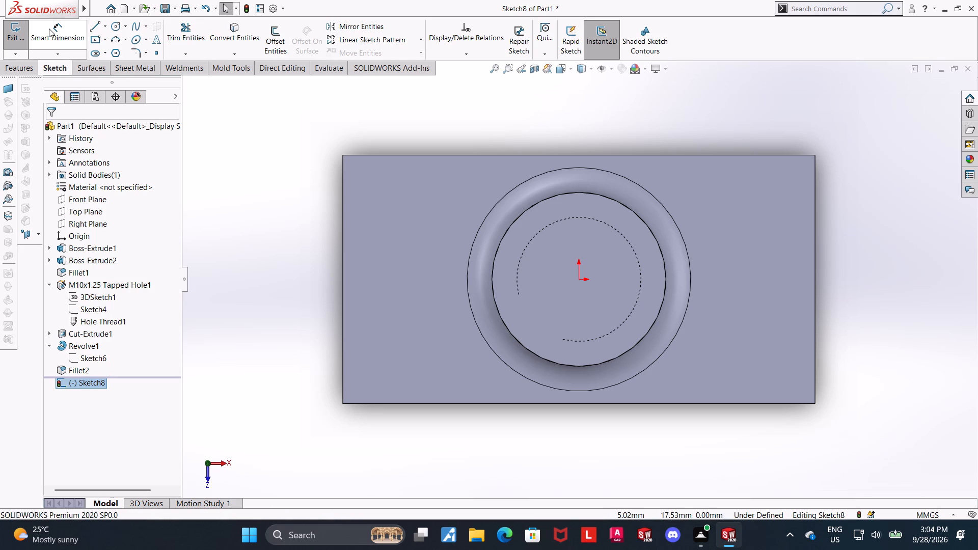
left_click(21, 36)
Set up a Hole Wizard ANSI Metric dowel hole, size Ø4.0, blind, 16 mm deep with the depth measured to the tip.
left_click(207, 30)
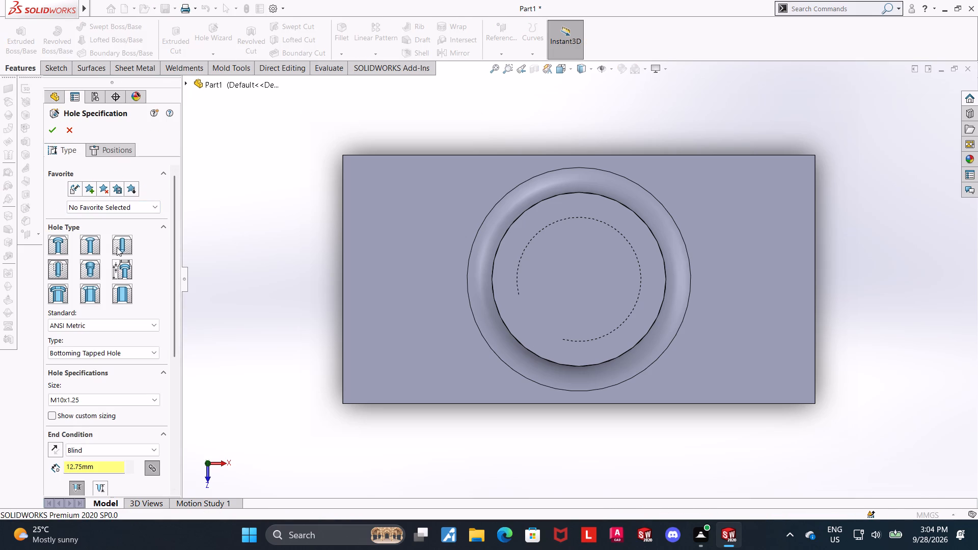
left_click(120, 244)
left_click(89, 404)
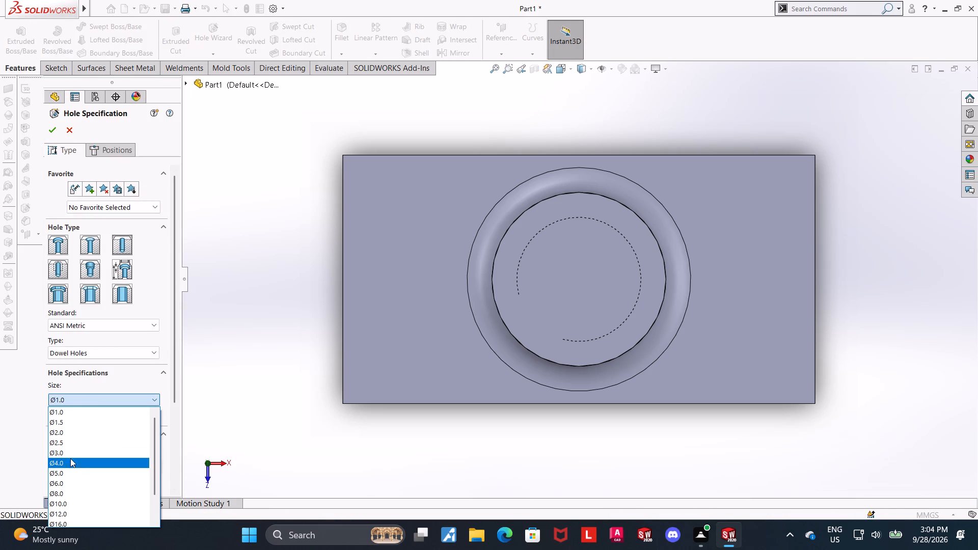
left_click(70, 463)
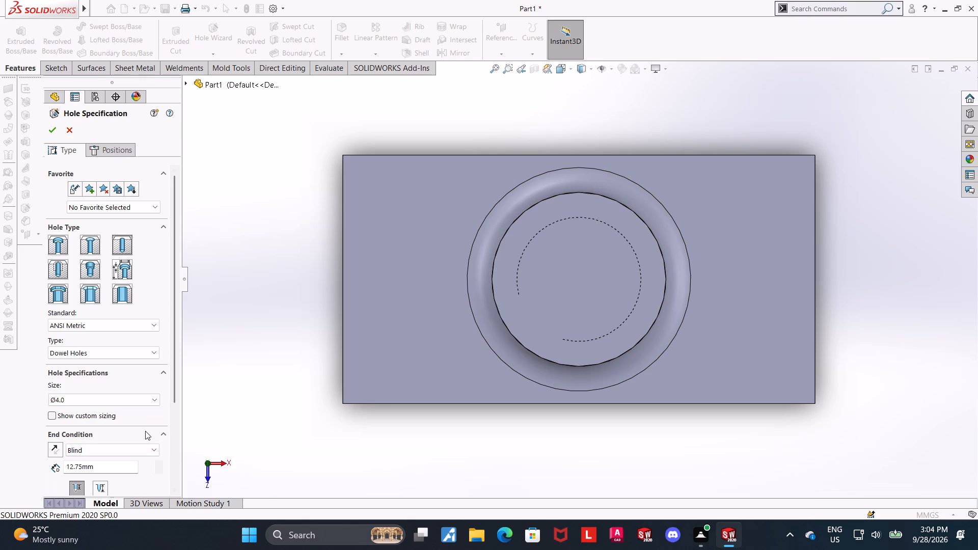
left_click_drag(178, 374, 175, 409)
left_click_drag(125, 417, 12, 409)
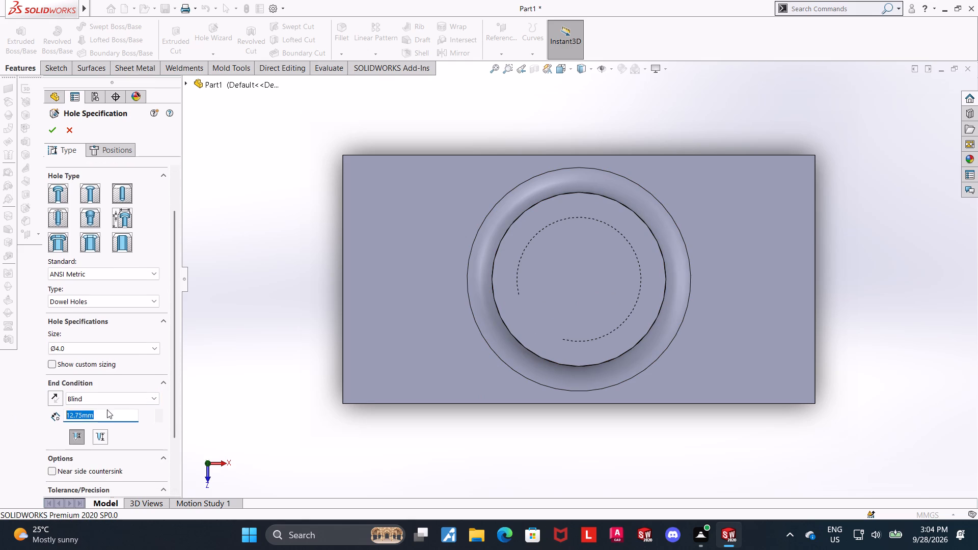
key("1")
key("6")
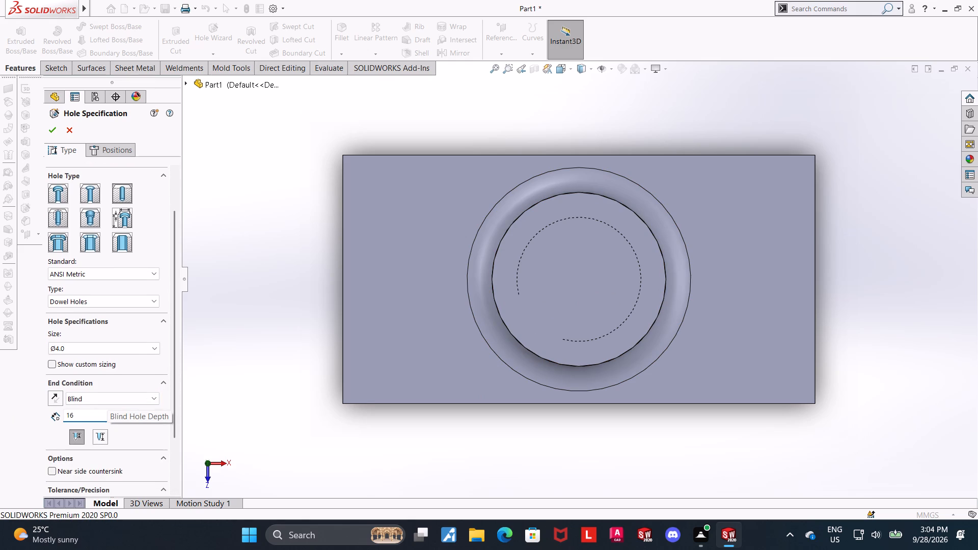
key("Return")
left_click(99, 439)
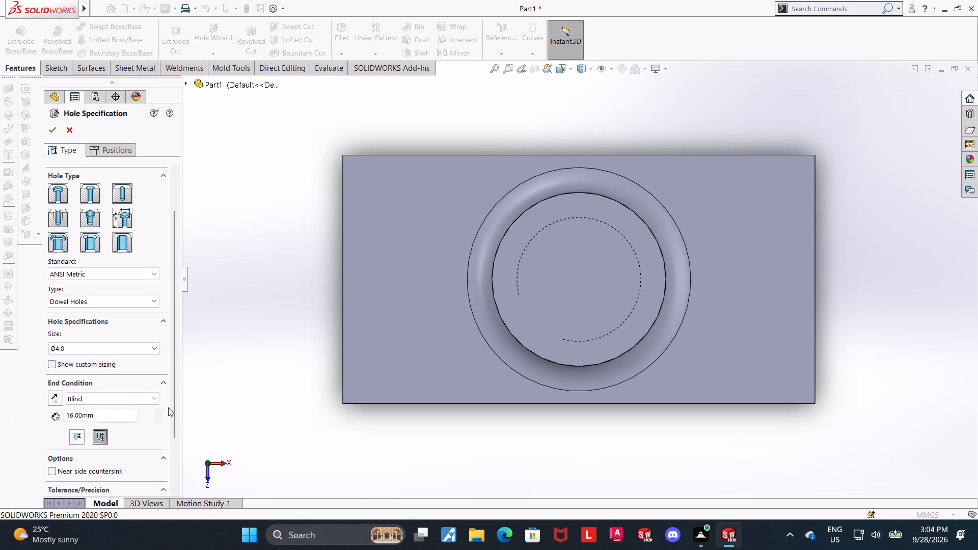
left_click_drag(174, 399, 168, 468)
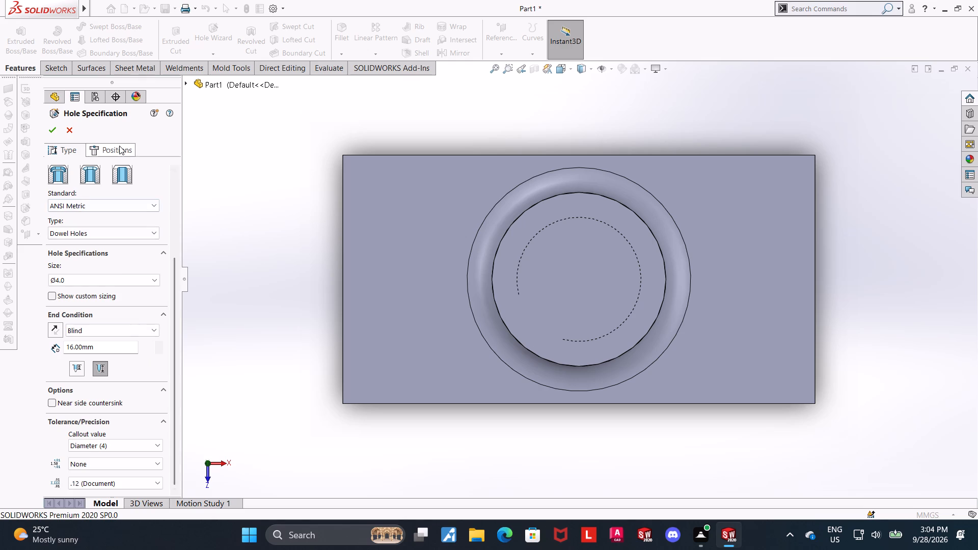
Place the dowel hole on the upper boss's flat top face, constrain its point Along Y with the origin, and create it.
left_click(119, 151)
left_click(120, 259)
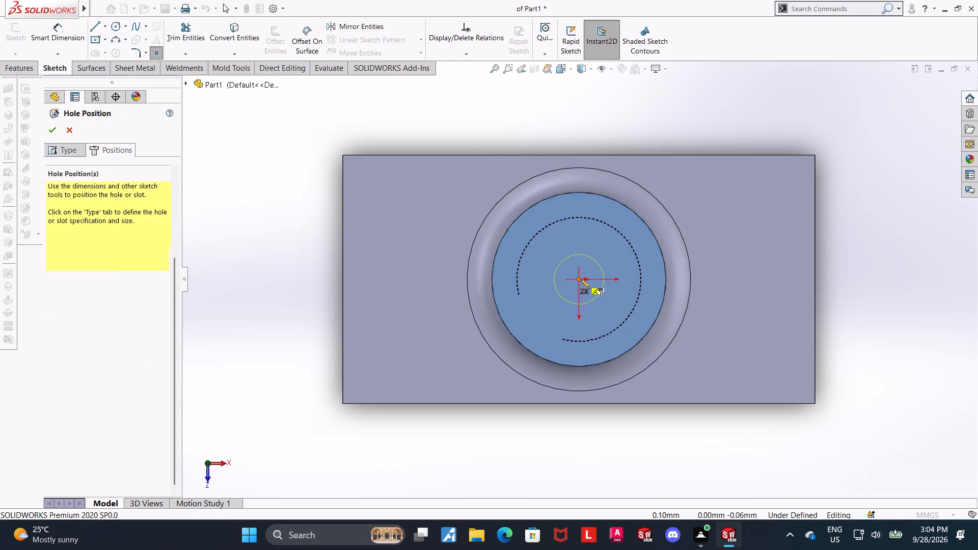
left_click(588, 288)
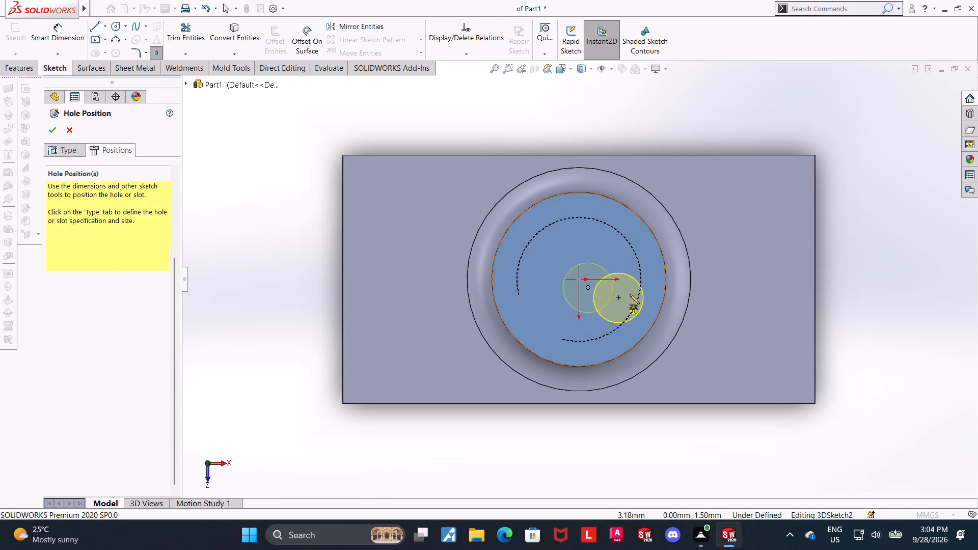
key("Escape")
left_click(579, 279)
left_click(590, 288, "ctrl")
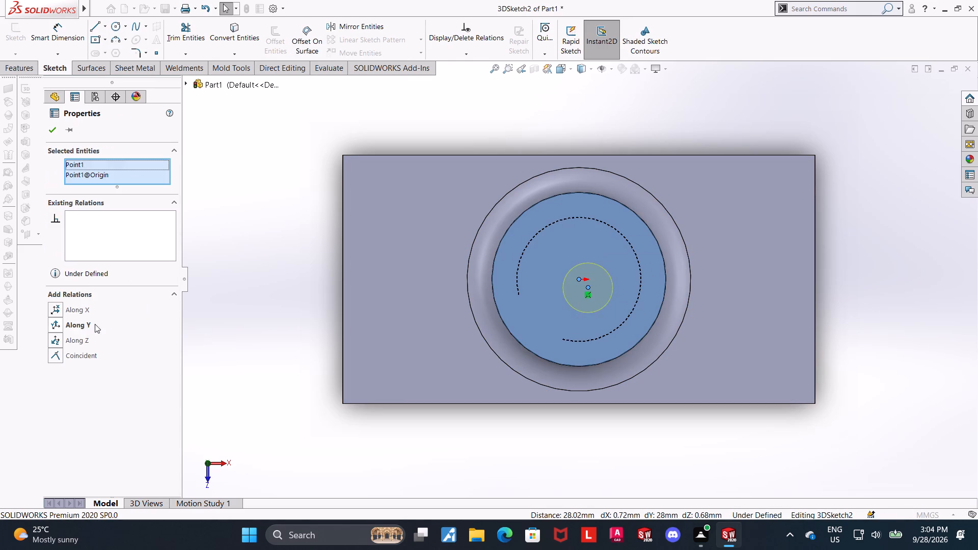
left_click(55, 321)
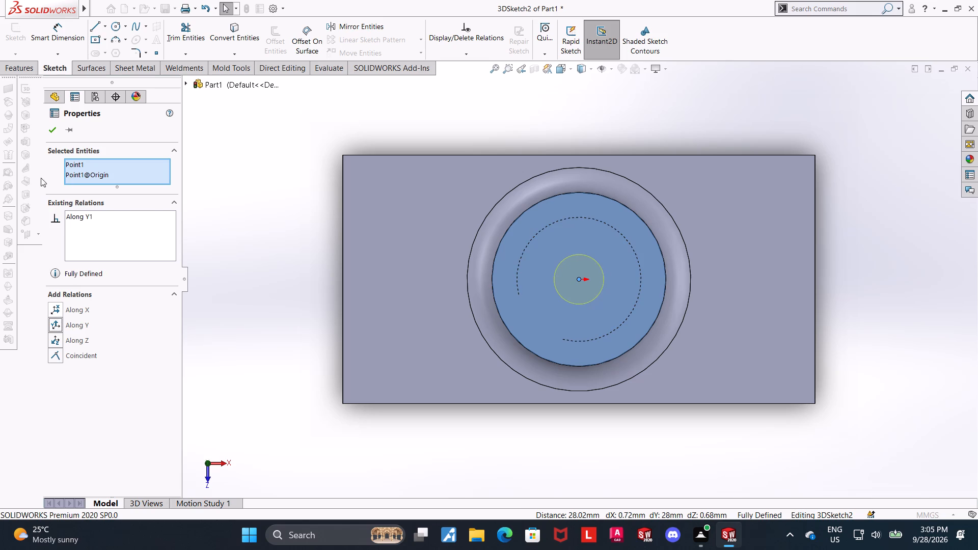
left_click(55, 132)
left_click(53, 128)
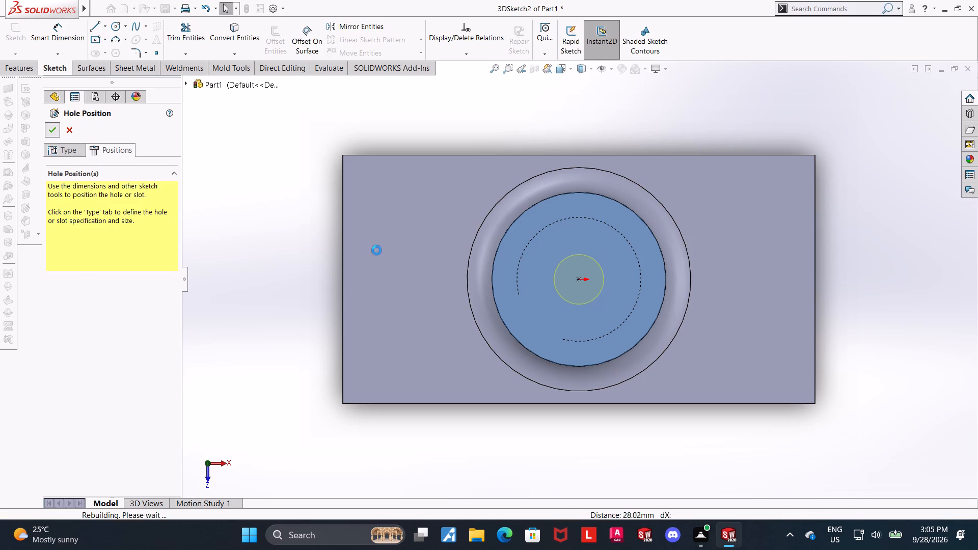
Examine the drilled upper boss and the frame from several angles.
scroll(818, 353, "up", 1)
middle_click_drag(845, 309, 841, 181)
left_click(869, 228)
scroll(840, 232, "up", 4)
scroll(682, 192, "down", 3)
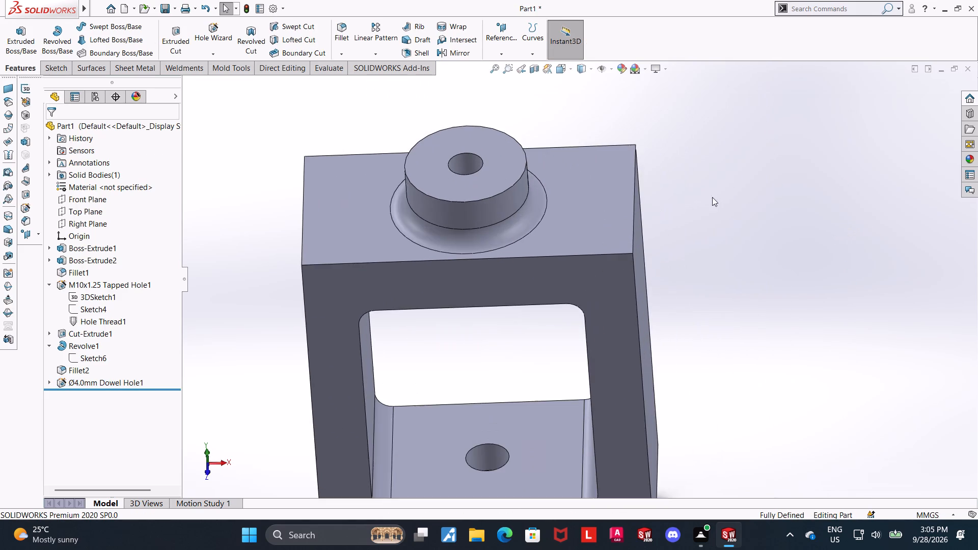
middle_click_drag(738, 203, 743, 135)
scroll(743, 135, "up", 4)
scroll(618, 158, "down", 2)
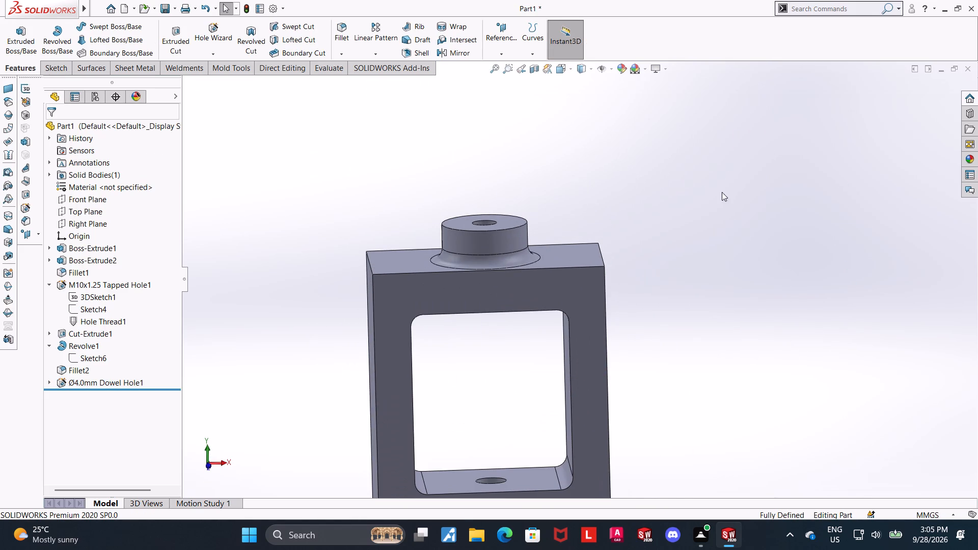
middle_click_drag(718, 190, 718, 264)
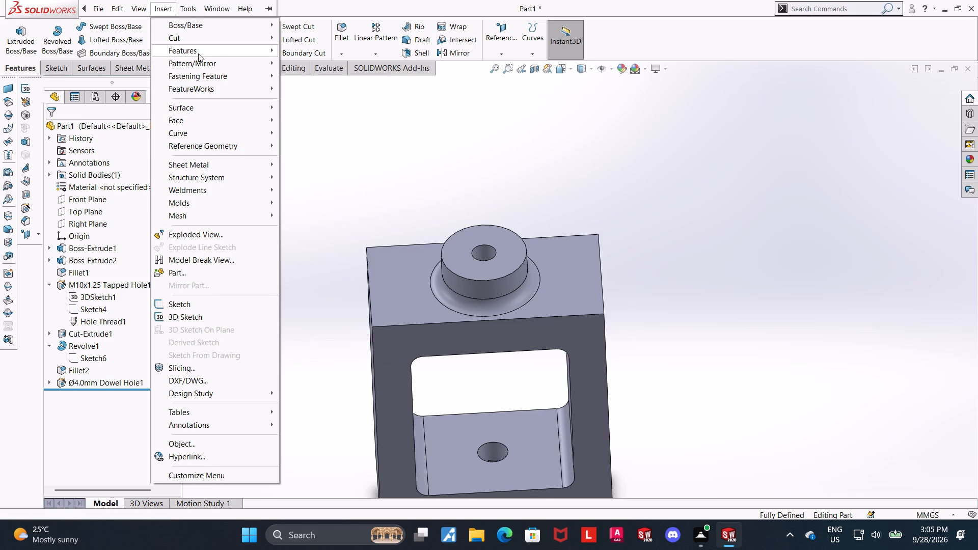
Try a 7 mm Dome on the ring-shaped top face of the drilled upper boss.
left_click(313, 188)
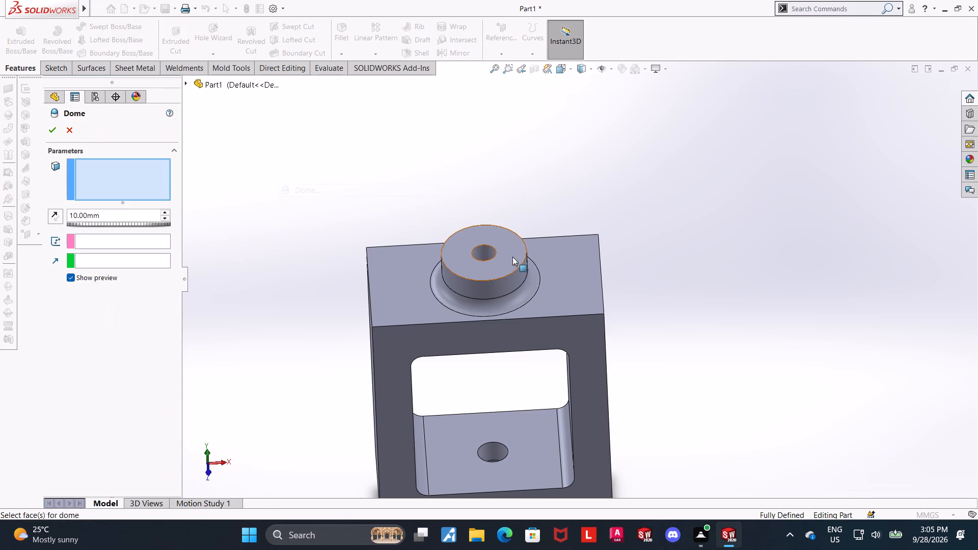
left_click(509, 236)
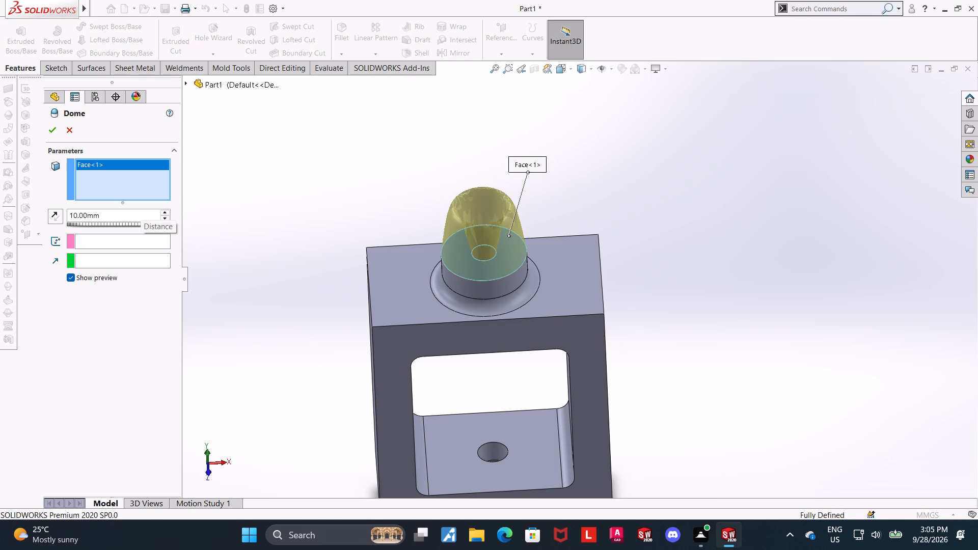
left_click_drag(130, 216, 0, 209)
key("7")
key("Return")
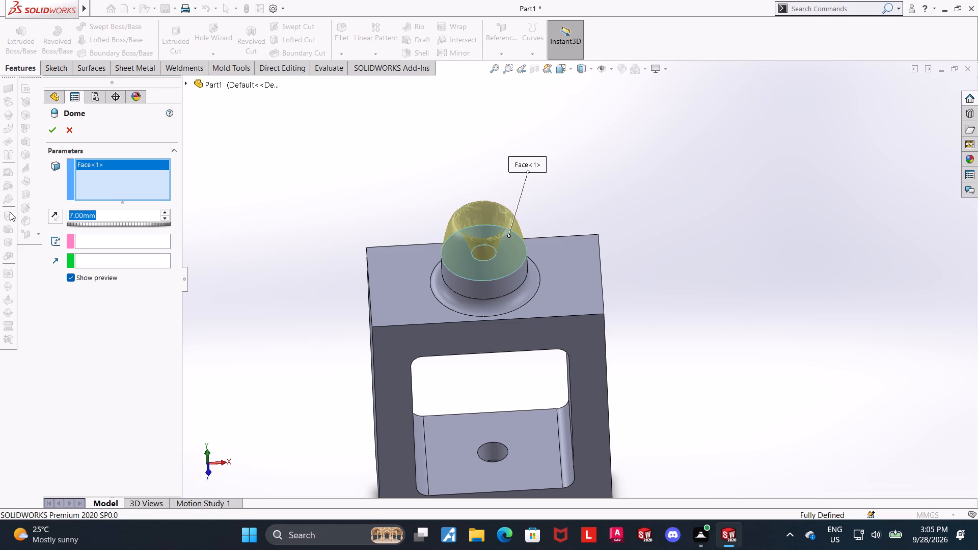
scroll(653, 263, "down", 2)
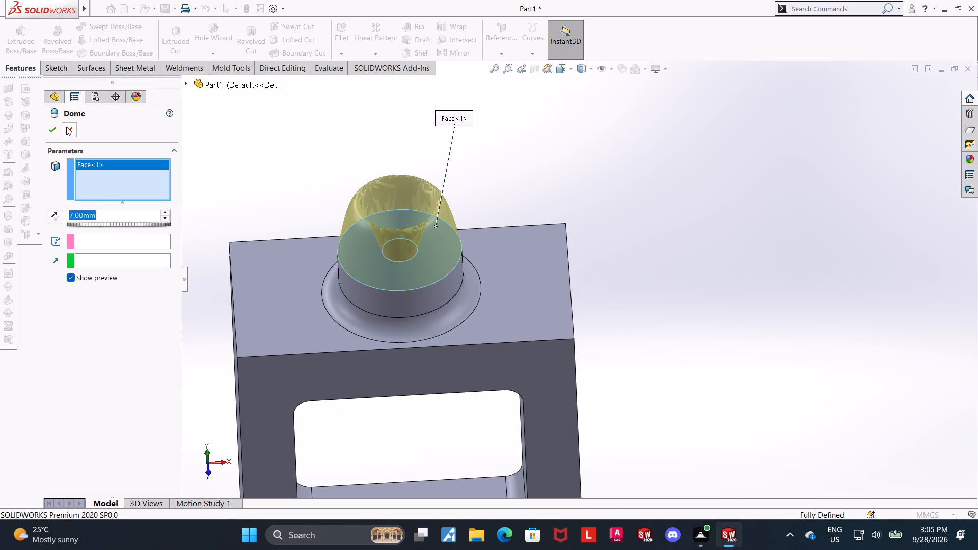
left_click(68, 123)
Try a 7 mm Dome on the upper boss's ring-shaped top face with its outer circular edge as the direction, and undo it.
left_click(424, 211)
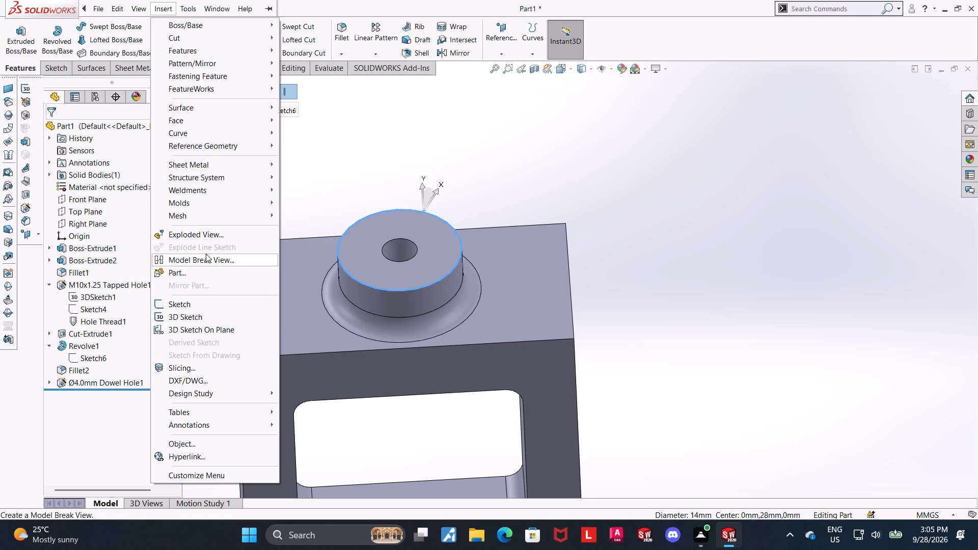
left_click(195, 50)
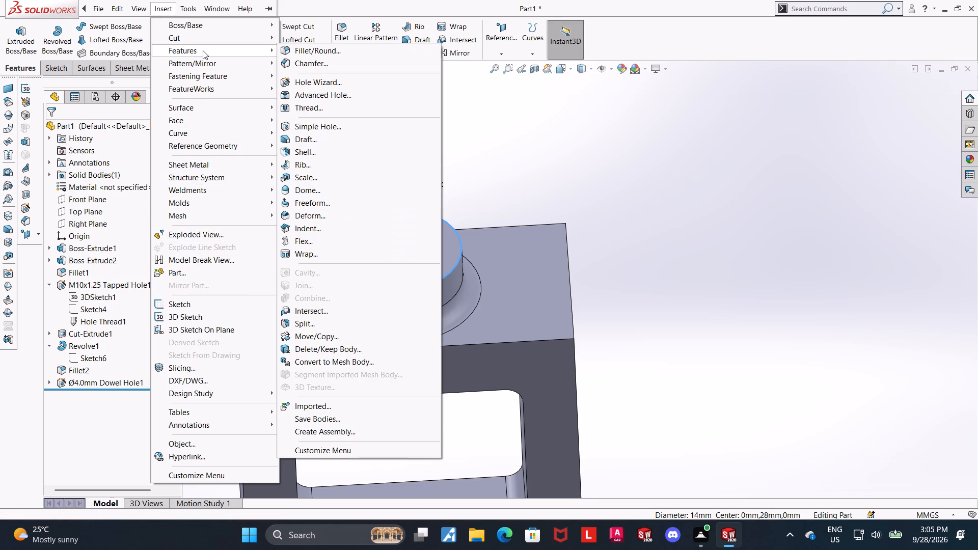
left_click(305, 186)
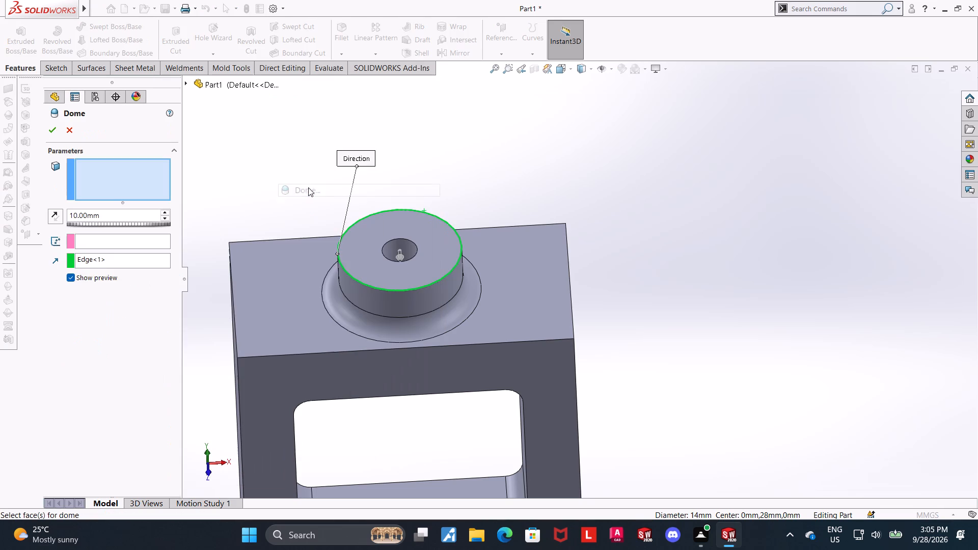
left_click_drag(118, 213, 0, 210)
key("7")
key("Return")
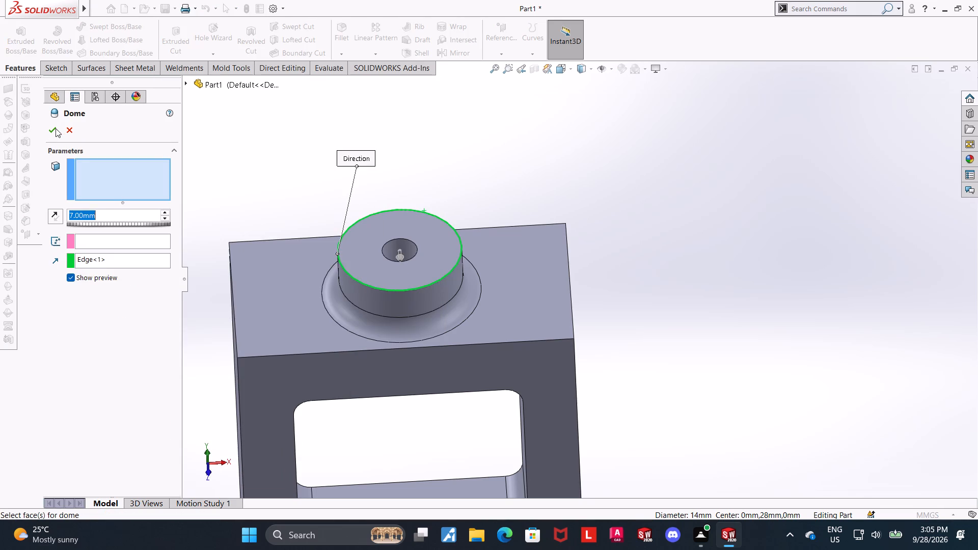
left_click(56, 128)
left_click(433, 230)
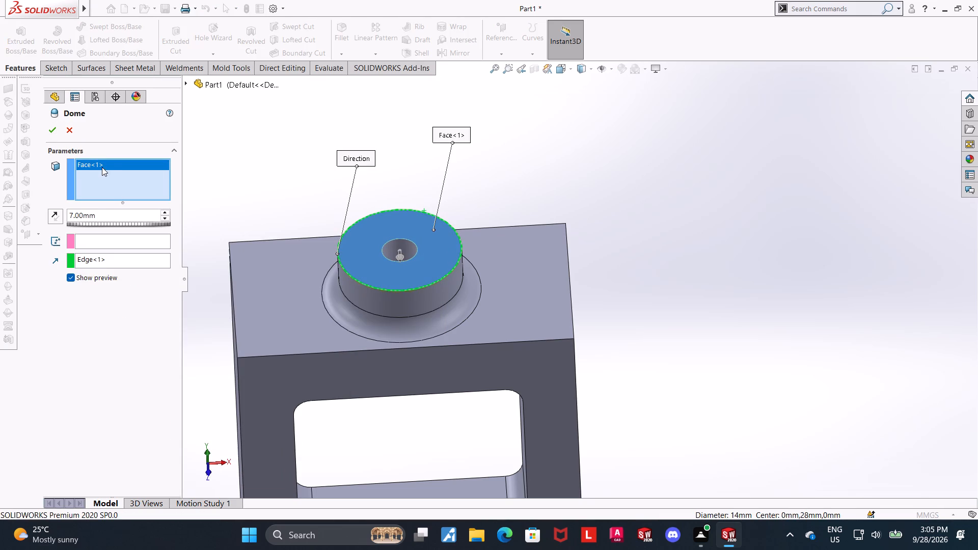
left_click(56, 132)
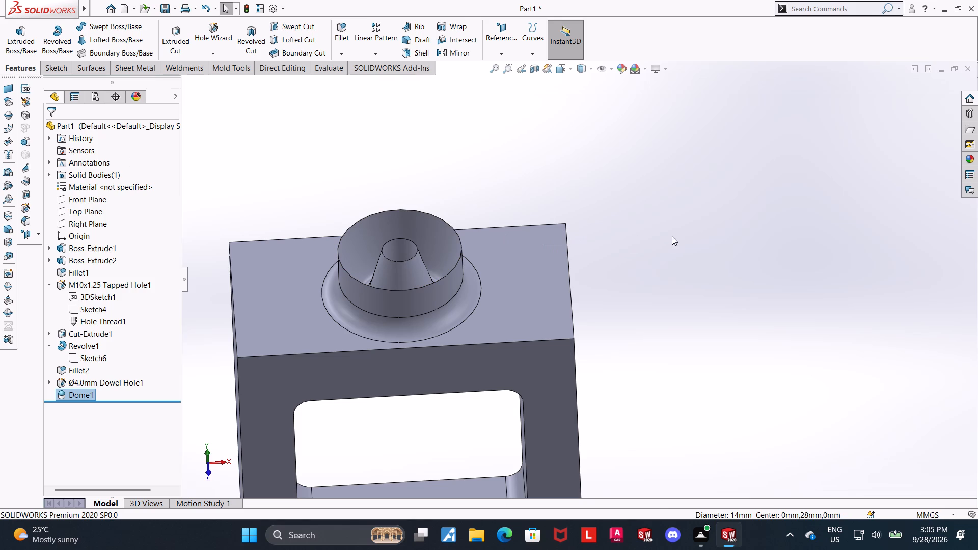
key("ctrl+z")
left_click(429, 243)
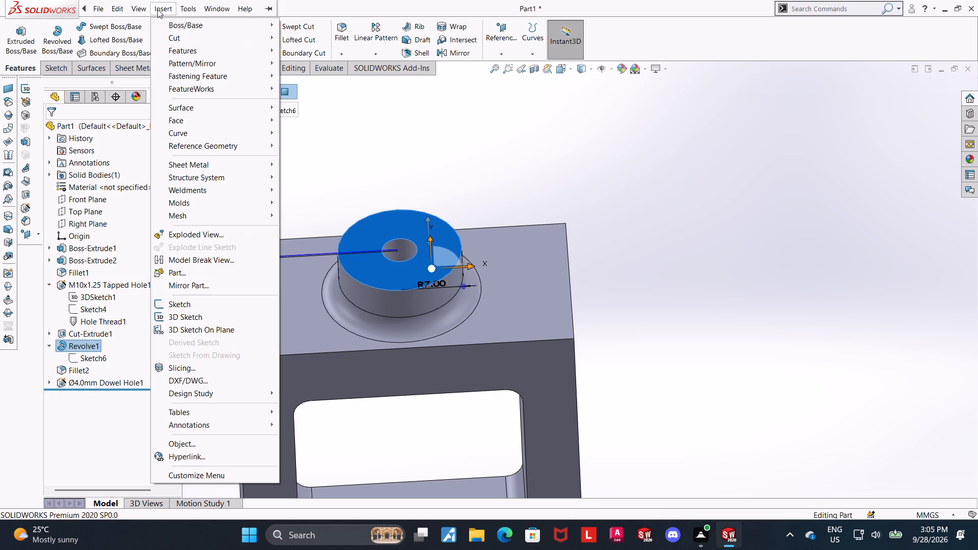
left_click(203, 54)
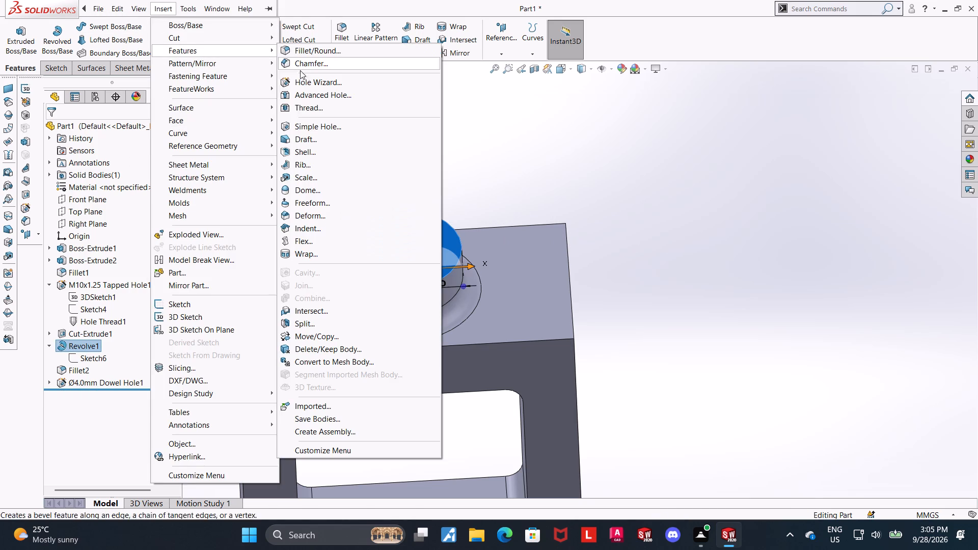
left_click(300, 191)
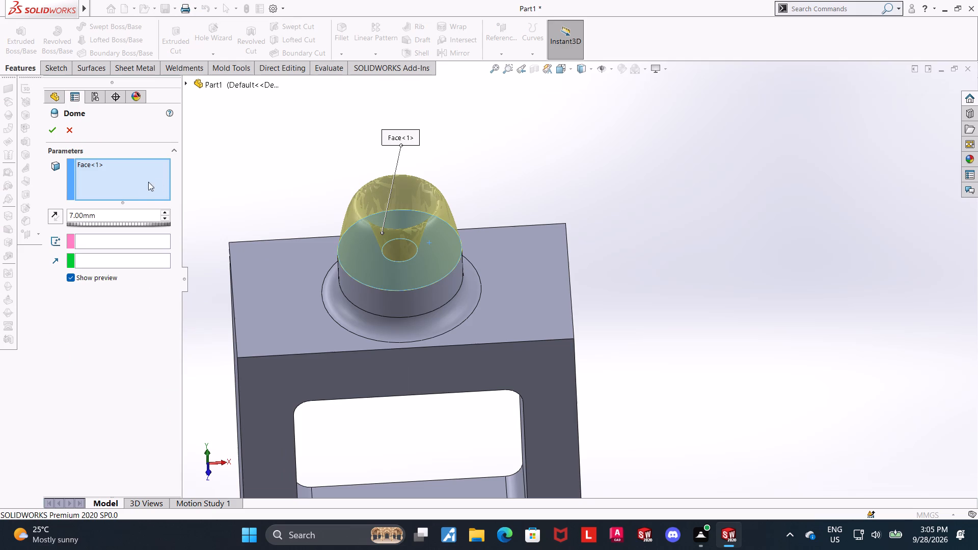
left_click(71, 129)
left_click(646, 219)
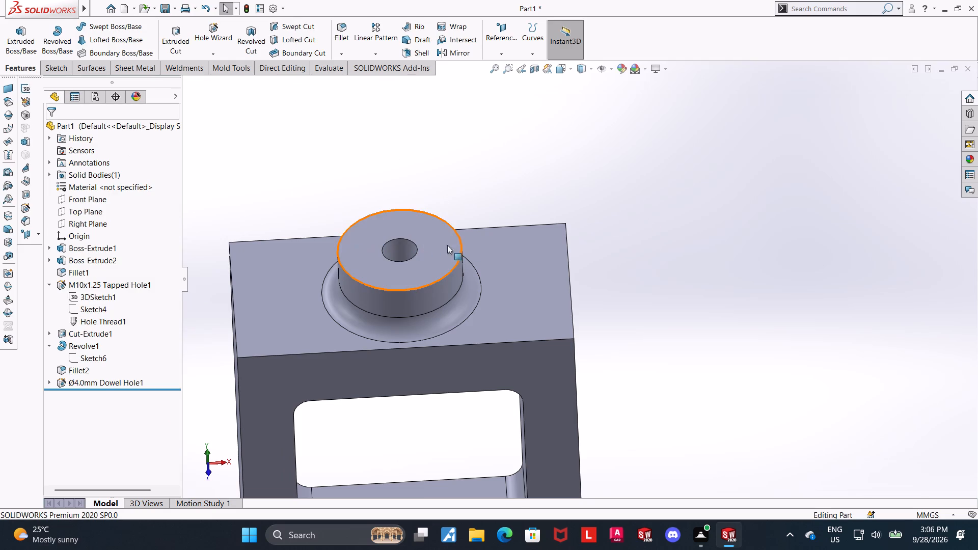
On the Front Plane, sketch a vertical line about 6.6 mm long upward from the centre of the upper boss's top edge.
scroll(633, 176, "up", 1)
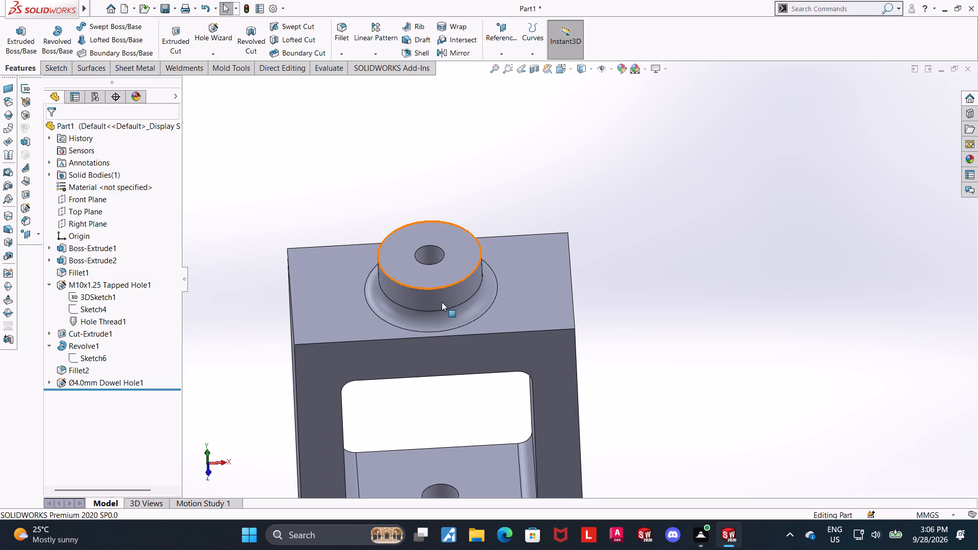
left_click(84, 202)
left_click(93, 187)
left_click(87, 396)
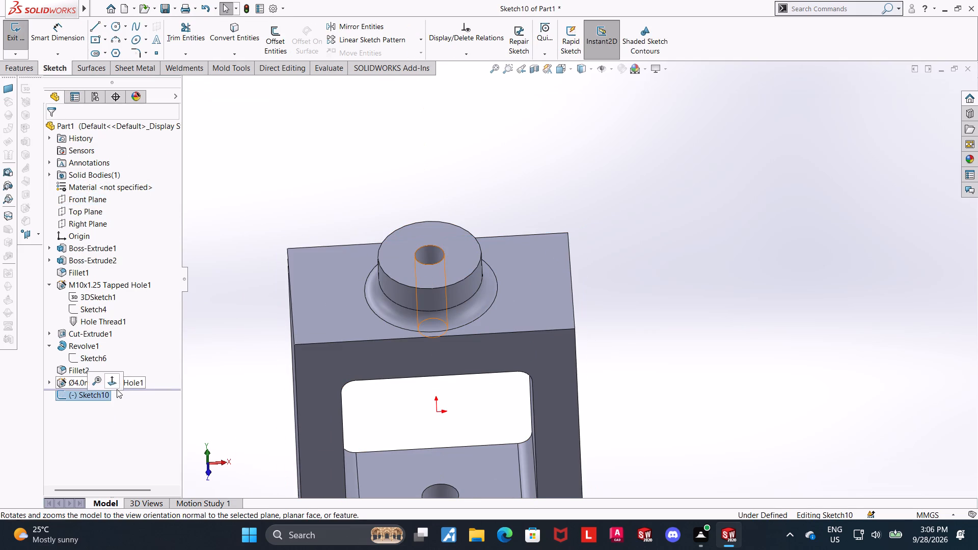
left_click(111, 383)
left_click(95, 24)
scroll(635, 137, "up", 6)
scroll(597, 172, "down", 2)
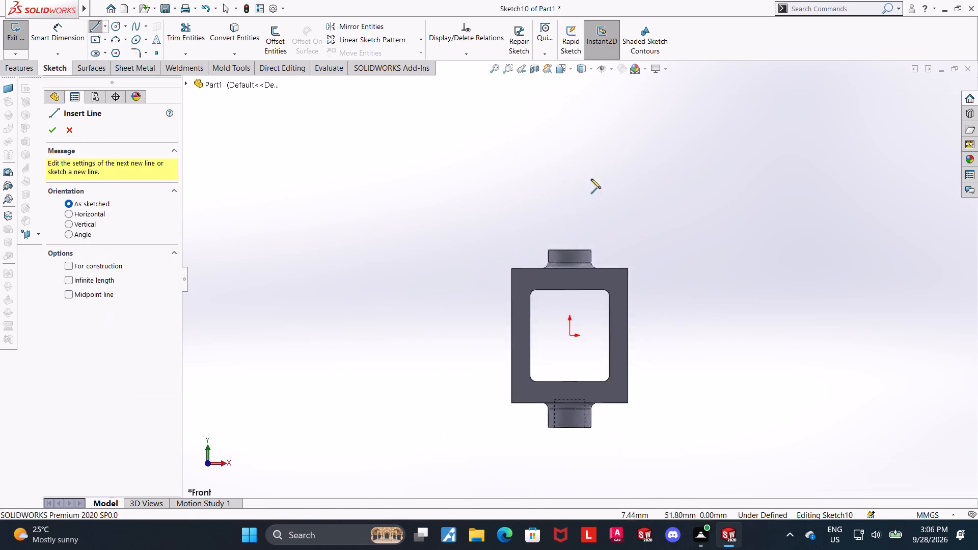
scroll(591, 179, "down", 3)
left_click(553, 319)
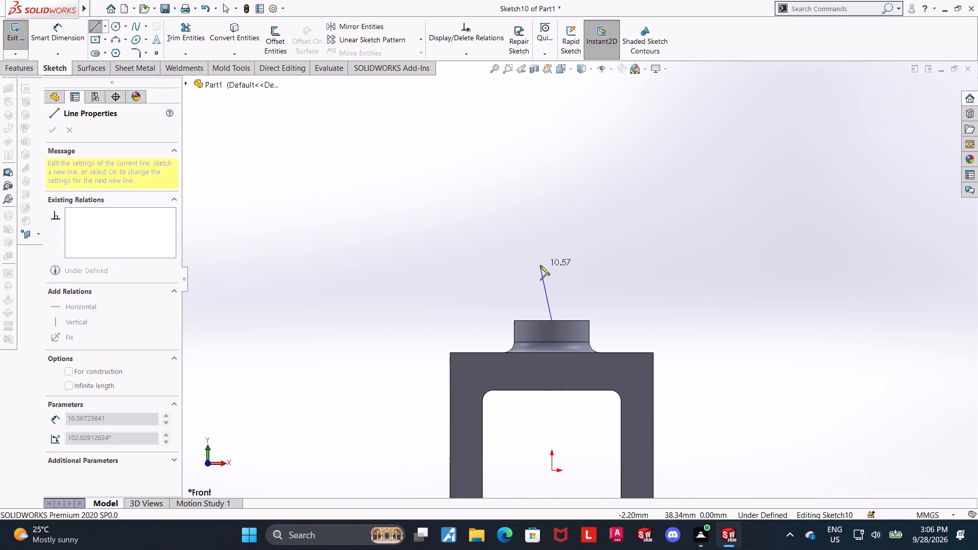
left_click(552, 285)
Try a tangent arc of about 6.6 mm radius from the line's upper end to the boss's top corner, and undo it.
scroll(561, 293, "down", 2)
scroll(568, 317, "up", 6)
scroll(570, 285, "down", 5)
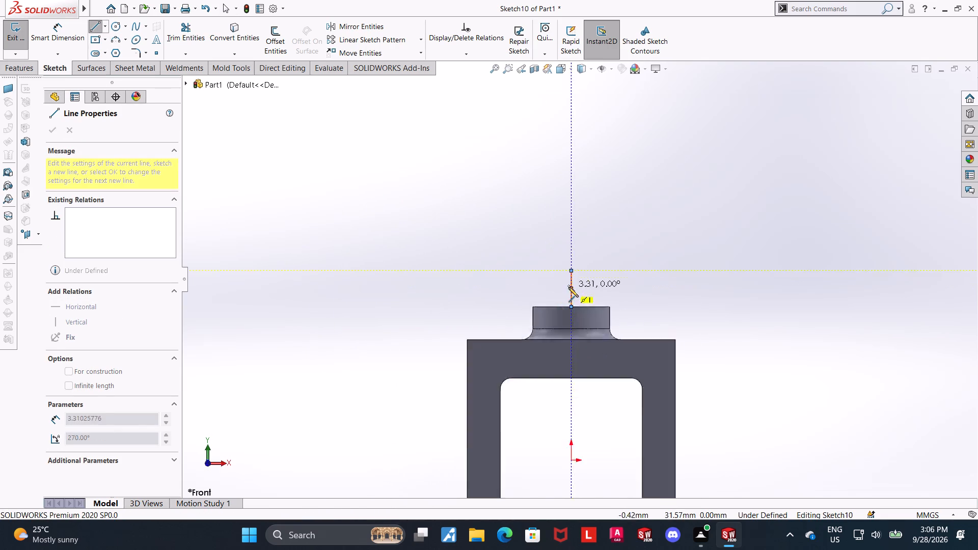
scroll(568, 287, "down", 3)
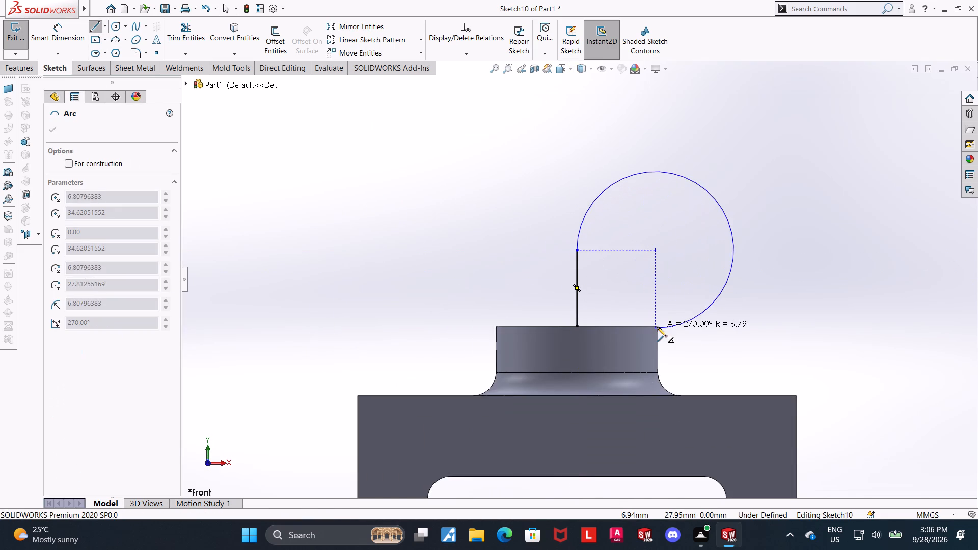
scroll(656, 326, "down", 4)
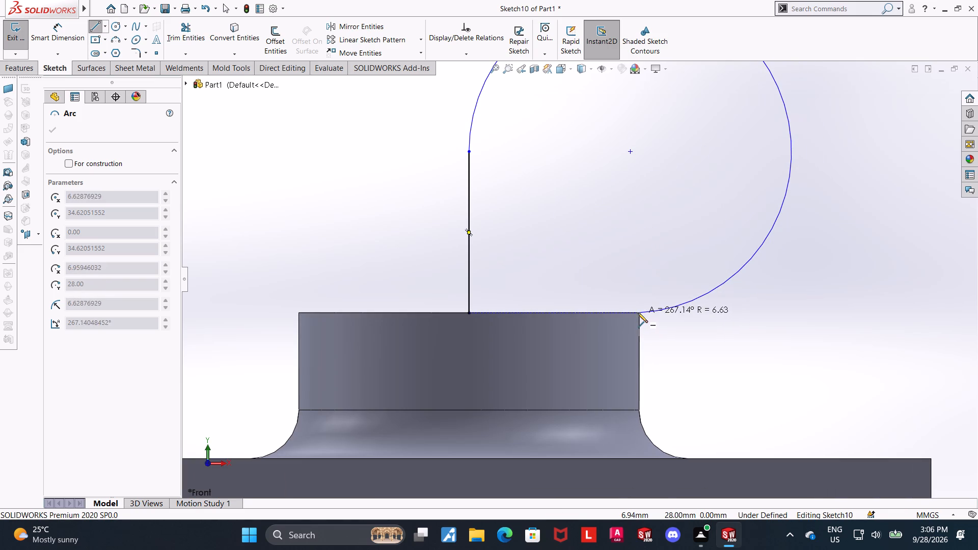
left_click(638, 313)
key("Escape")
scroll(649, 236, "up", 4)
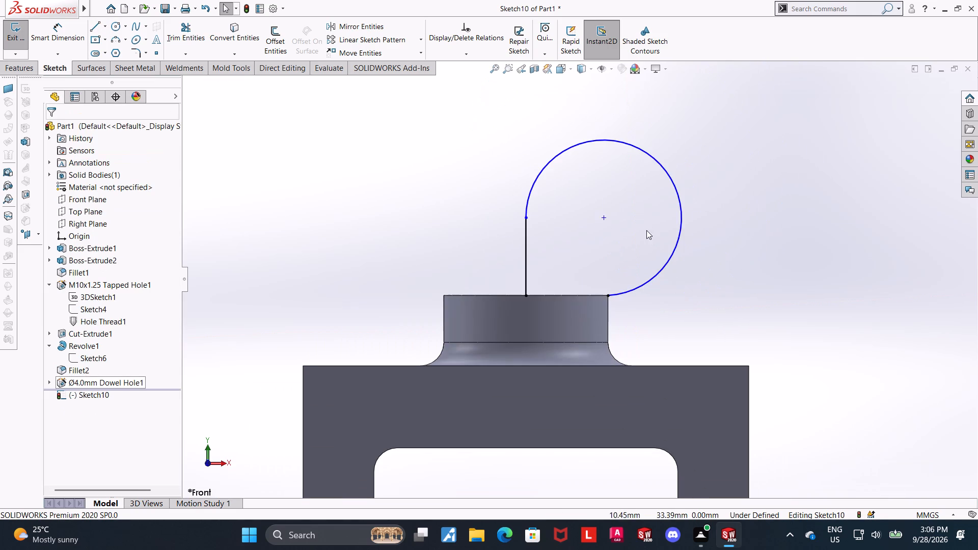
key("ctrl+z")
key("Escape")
Sketch a three-point quarter arc of about 6.8 mm radius from the line's upper end to the boss's top outer corner.
left_click(119, 41)
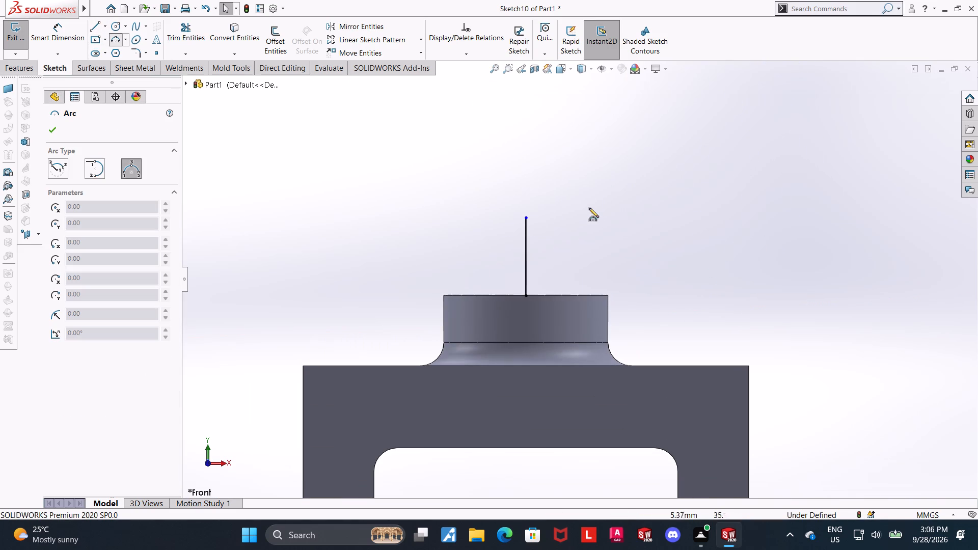
left_click(527, 216)
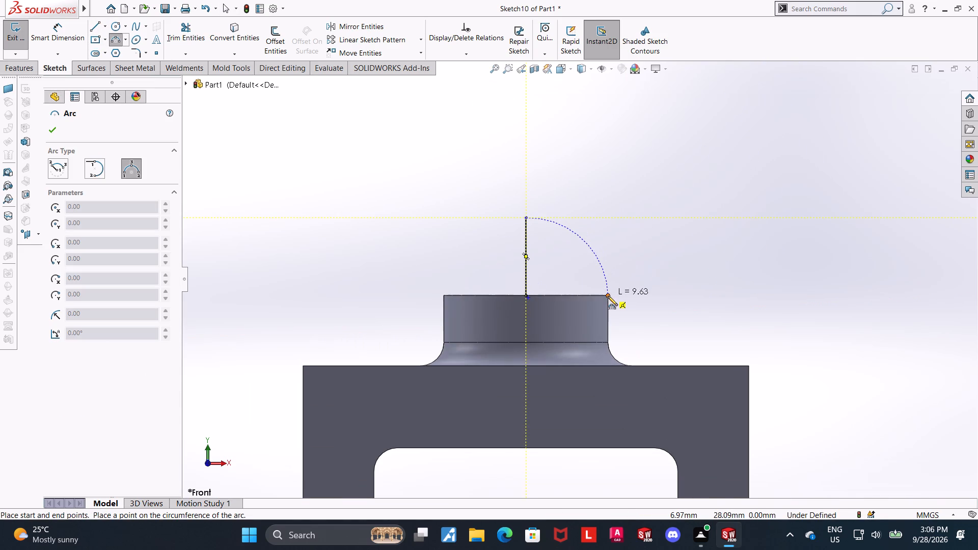
left_click(608, 296)
left_click(592, 250)
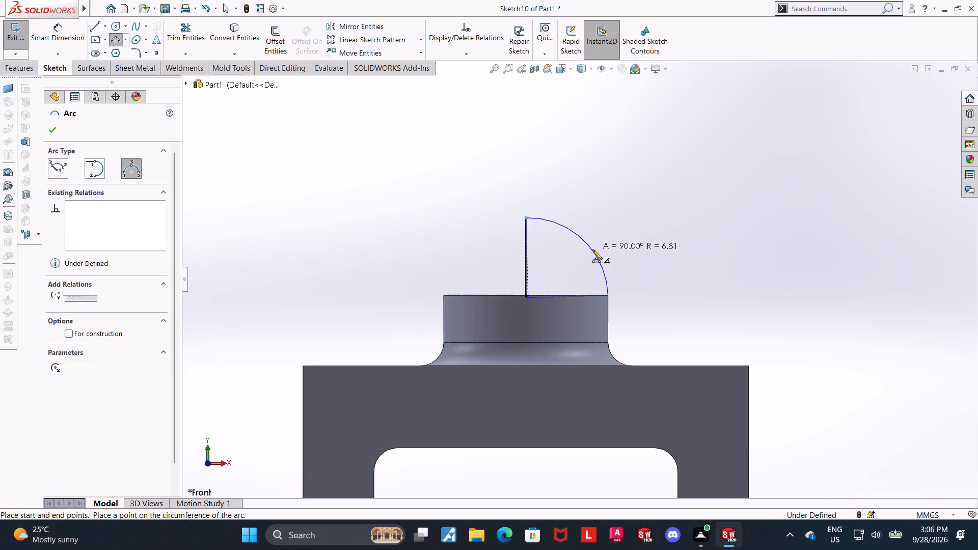
key("Escape")
key("Escape")
Merge the arc's centre point with the lower endpoint of the vertical line.
scroll(551, 286, "down", 5)
left_click(513, 308)
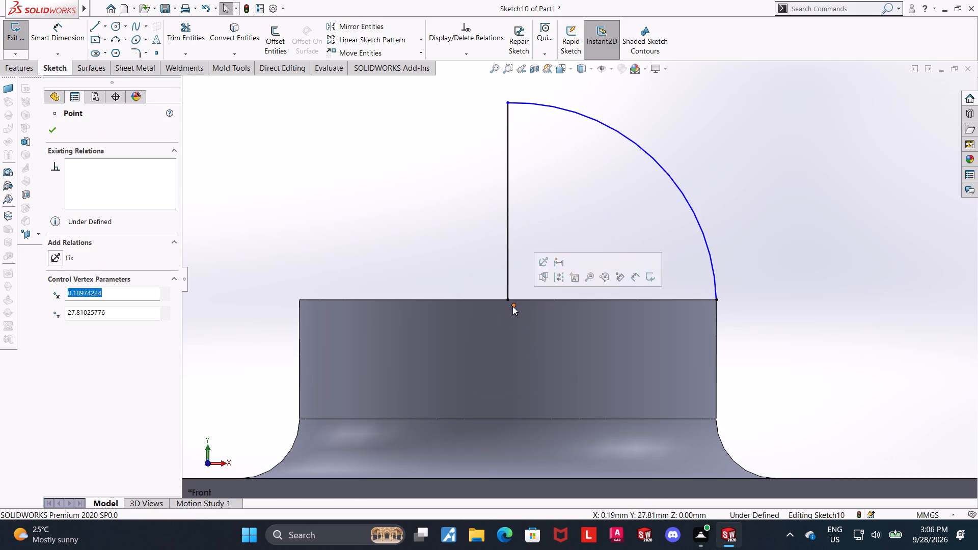
left_click(507, 301, "ctrl")
left_click(61, 356)
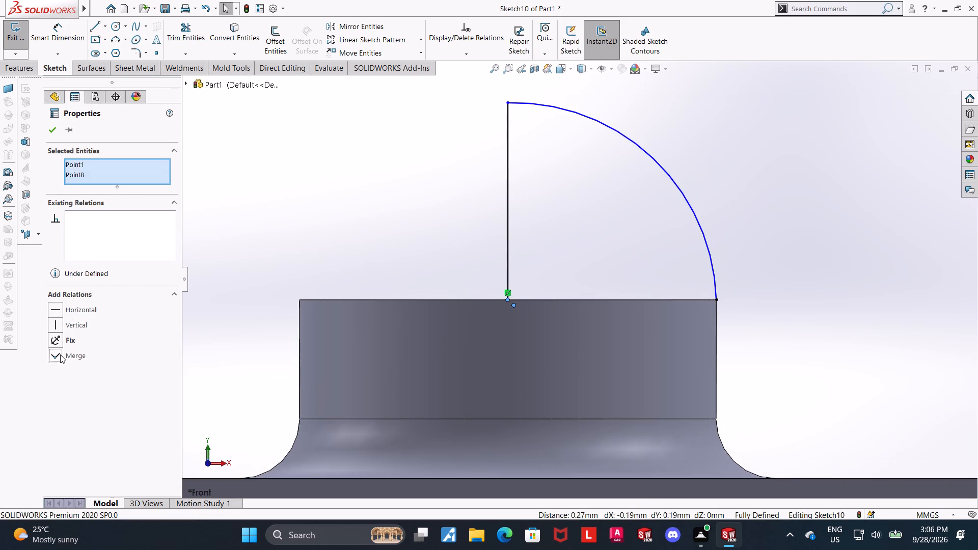
key("Escape")
Close the quarter-circle profile with a 7 mm horizontal line from the arc's centre to its end at the boss's top corner.
left_click(90, 28)
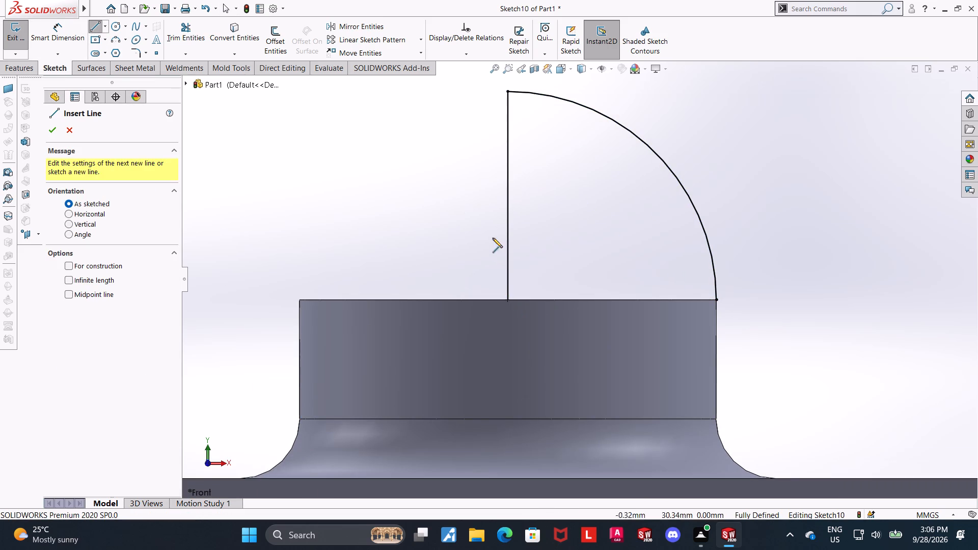
left_click(507, 301)
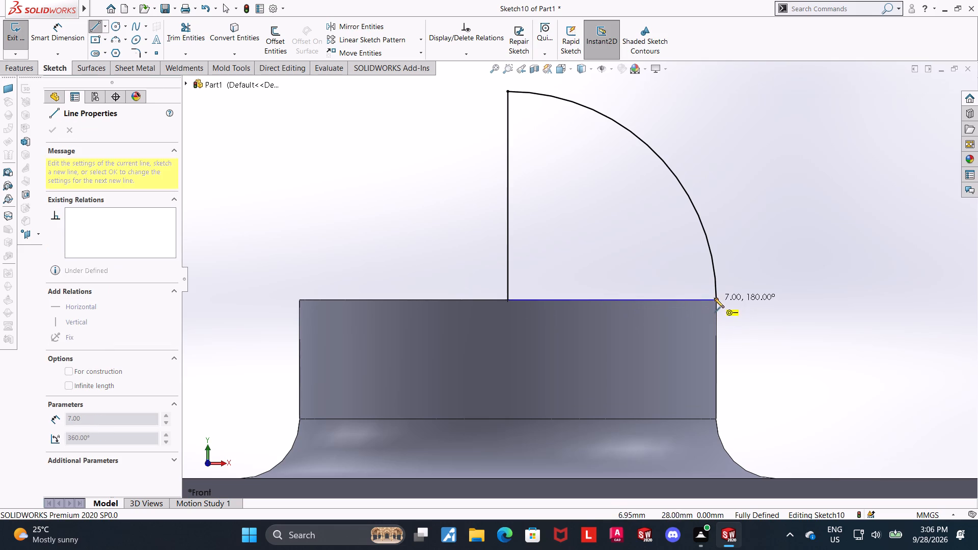
left_click(714, 297)
key("Escape")
key("Escape")
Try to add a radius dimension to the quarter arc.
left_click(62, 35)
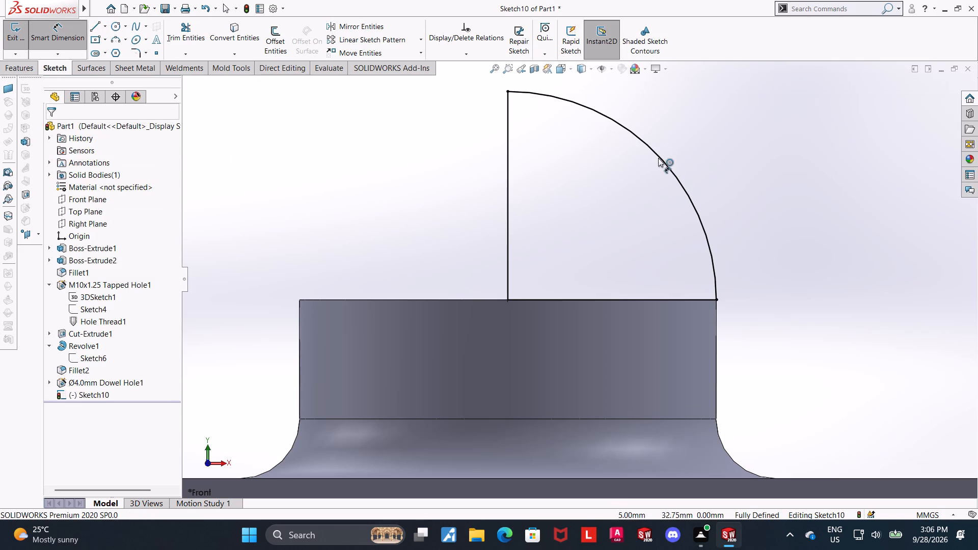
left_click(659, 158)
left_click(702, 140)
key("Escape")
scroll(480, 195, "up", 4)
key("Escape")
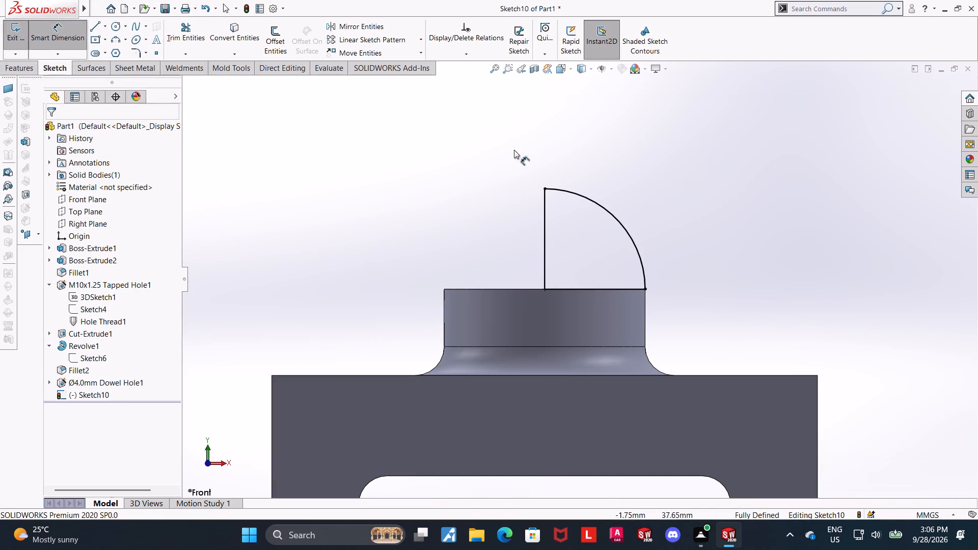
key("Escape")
Finish the sketch and revolve the quarter-circle profile 360° about its vertical line, merging the result with the body.
left_click(7, 35)
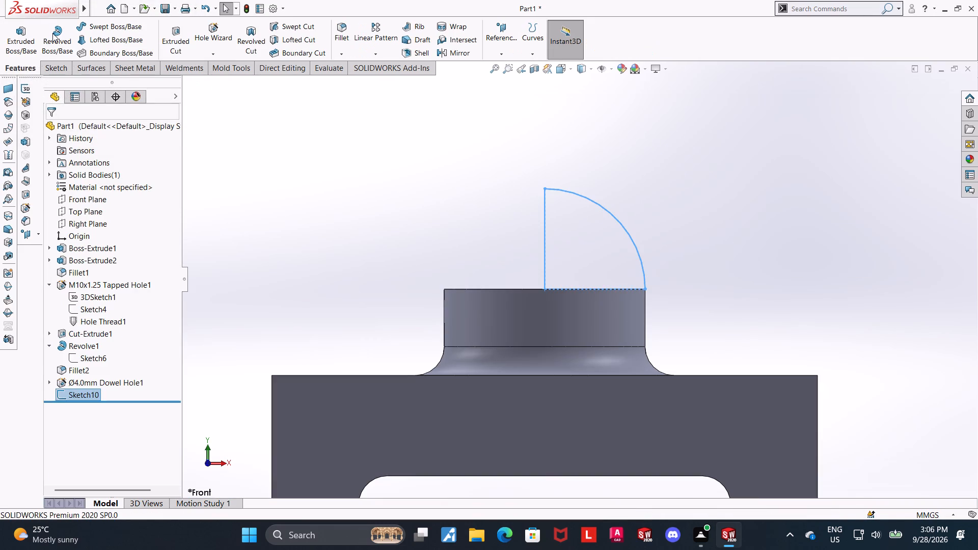
left_click(52, 33)
left_click(545, 234)
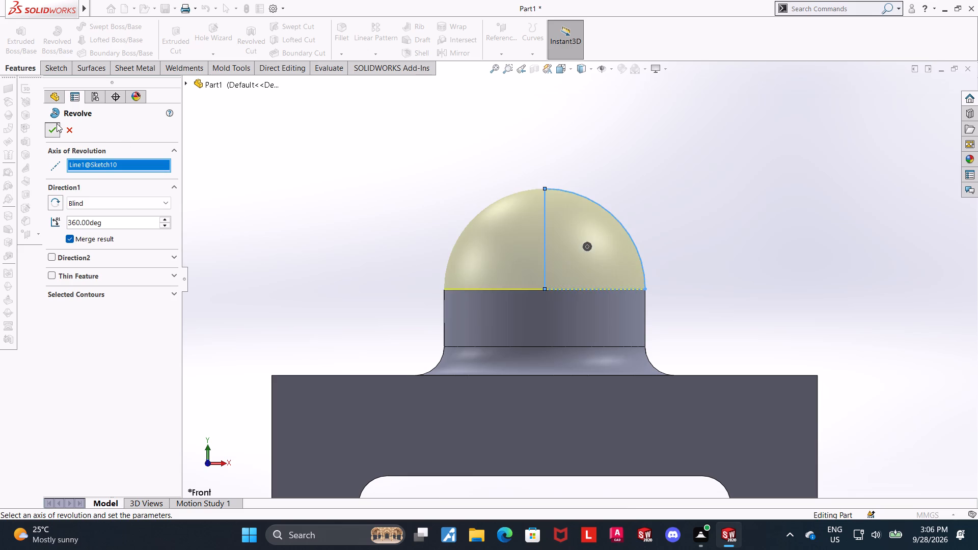
left_click(57, 123)
left_click(875, 255)
Examine the rounded cap on the upper boss and the overall frame.
scroll(824, 252, "up", 8)
left_click_drag(836, 309, 828, 318)
middle_click_drag(705, 269, 703, 294)
scroll(703, 286, "up", 1)
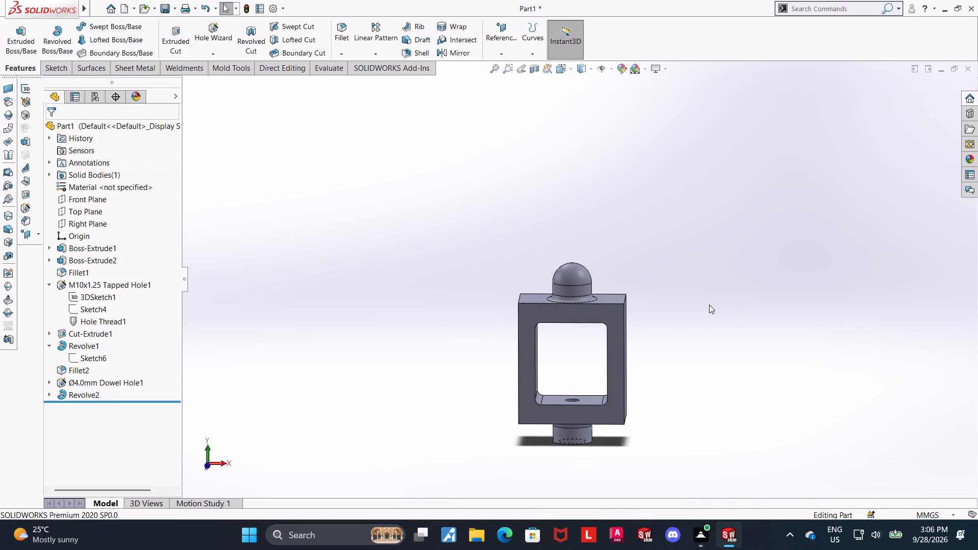
left_click(708, 339)
scroll(680, 480, "down", 2)
scroll(711, 432, "up", 1)
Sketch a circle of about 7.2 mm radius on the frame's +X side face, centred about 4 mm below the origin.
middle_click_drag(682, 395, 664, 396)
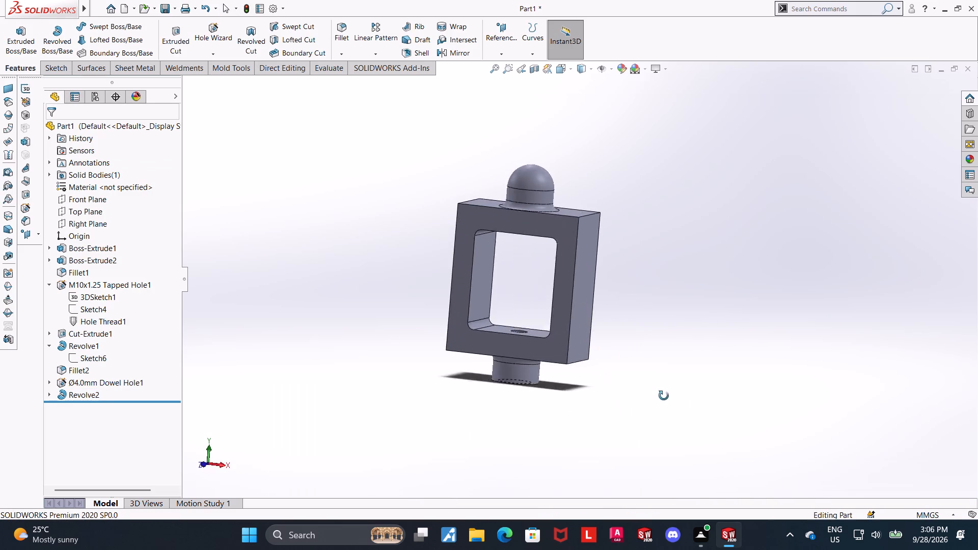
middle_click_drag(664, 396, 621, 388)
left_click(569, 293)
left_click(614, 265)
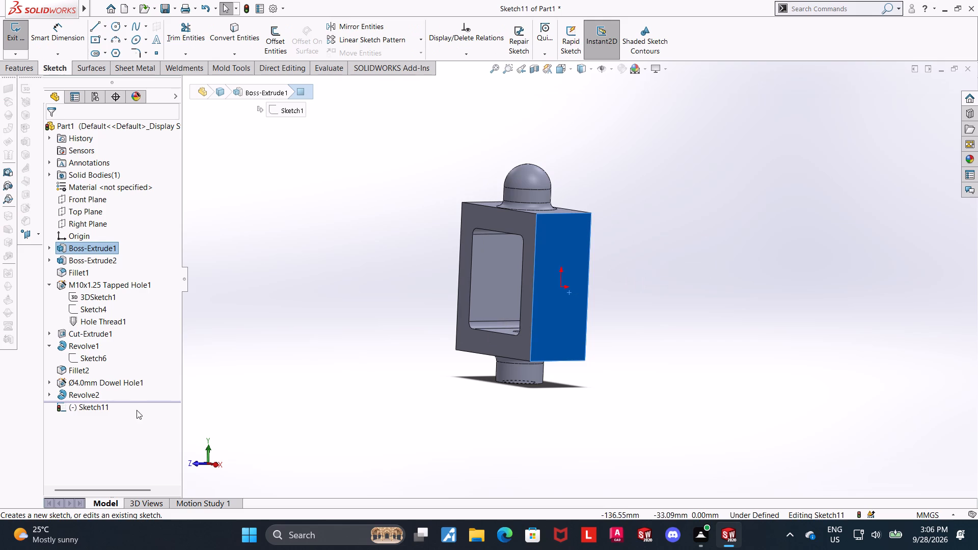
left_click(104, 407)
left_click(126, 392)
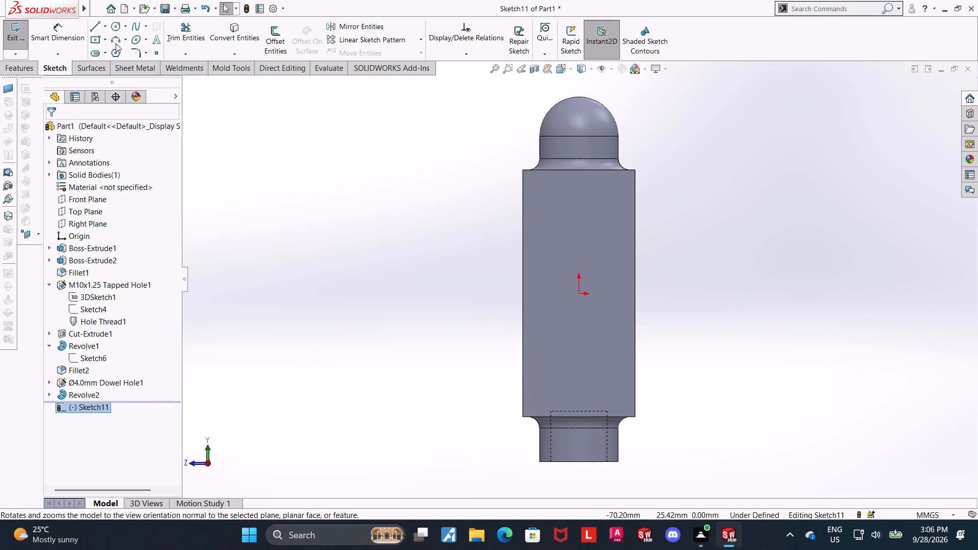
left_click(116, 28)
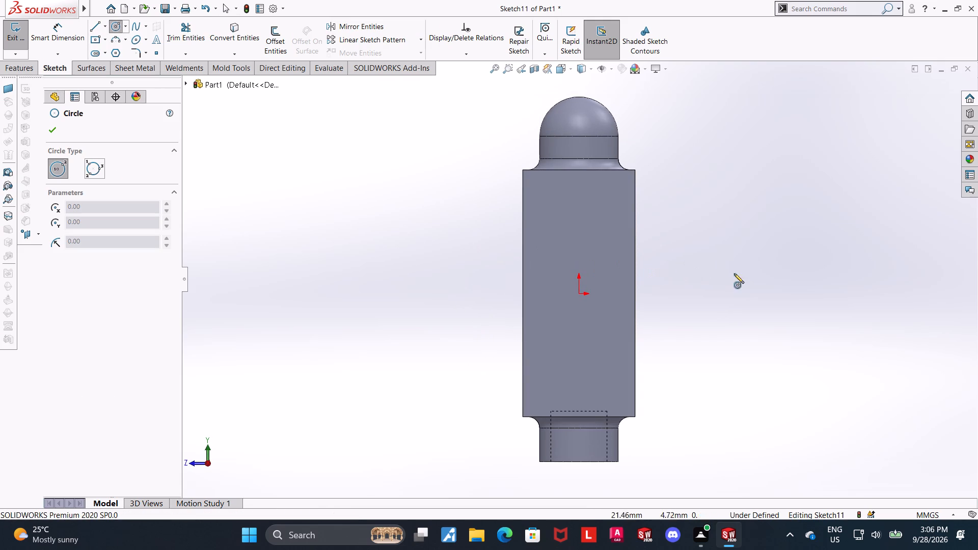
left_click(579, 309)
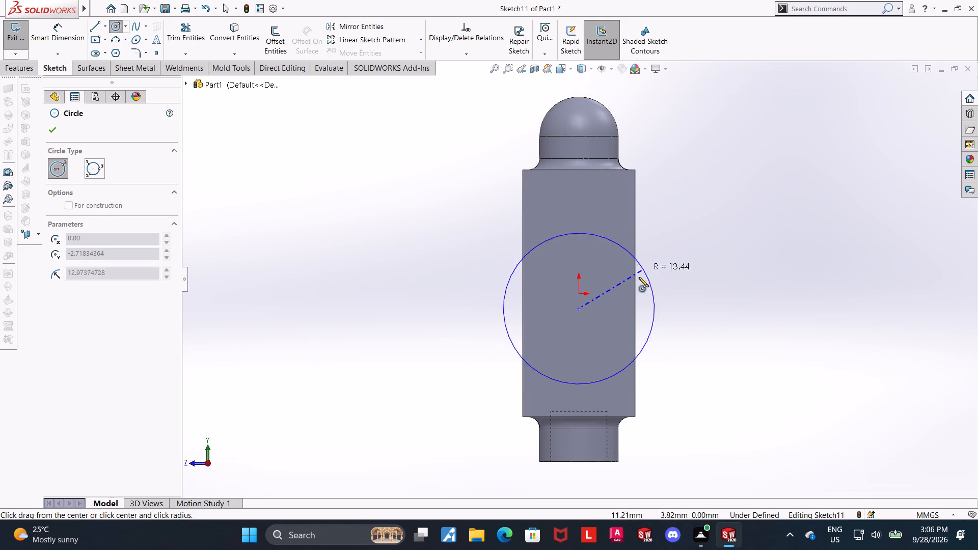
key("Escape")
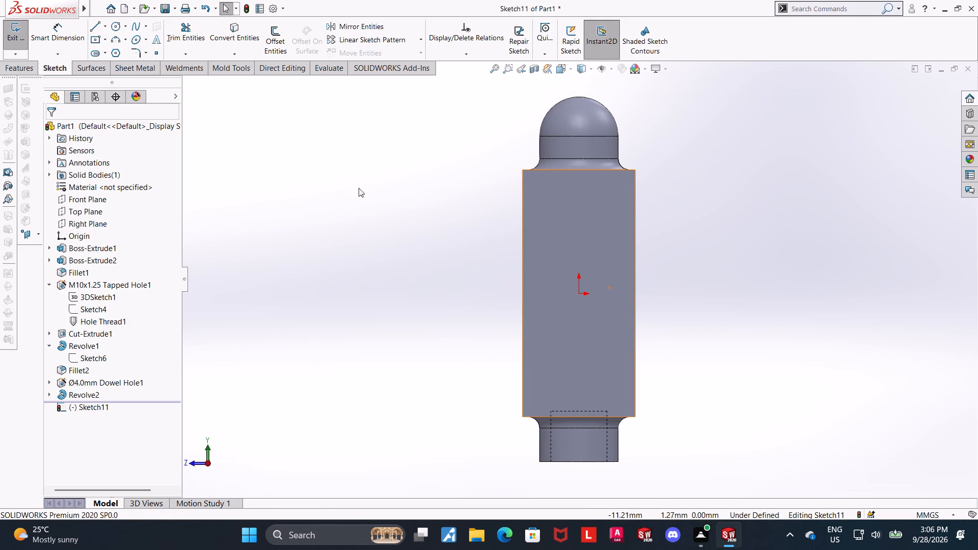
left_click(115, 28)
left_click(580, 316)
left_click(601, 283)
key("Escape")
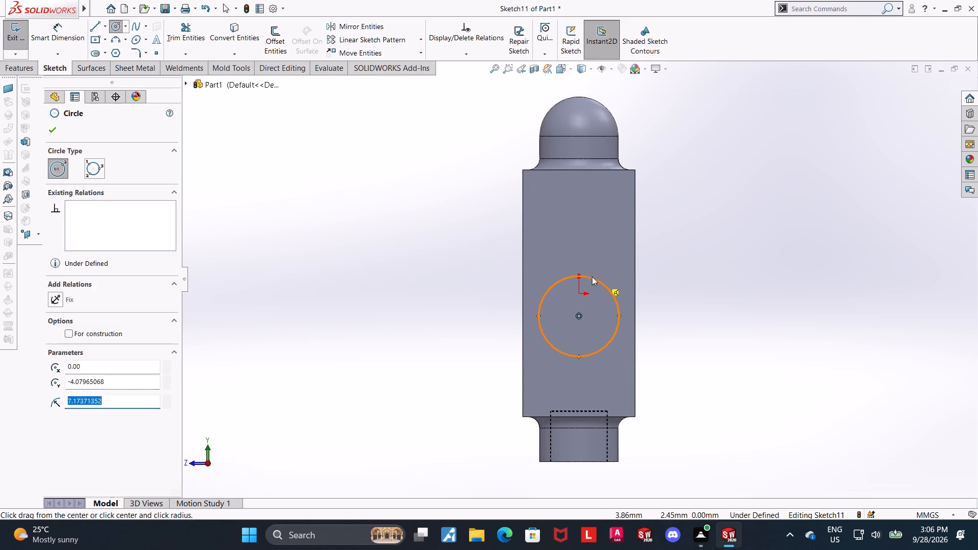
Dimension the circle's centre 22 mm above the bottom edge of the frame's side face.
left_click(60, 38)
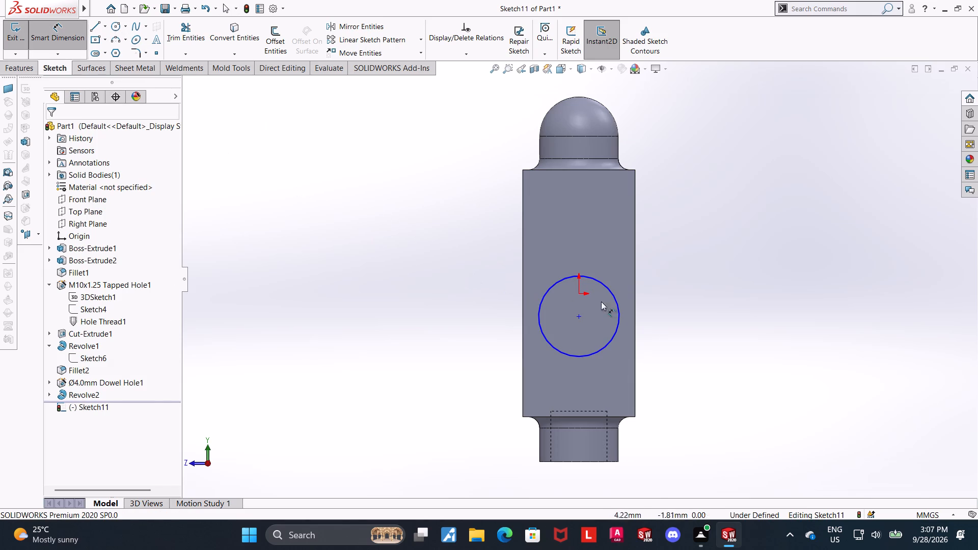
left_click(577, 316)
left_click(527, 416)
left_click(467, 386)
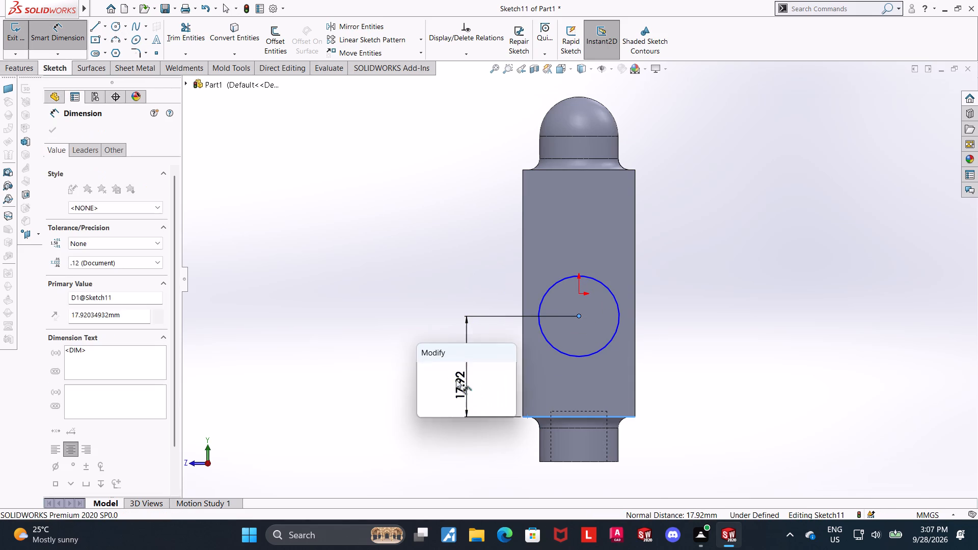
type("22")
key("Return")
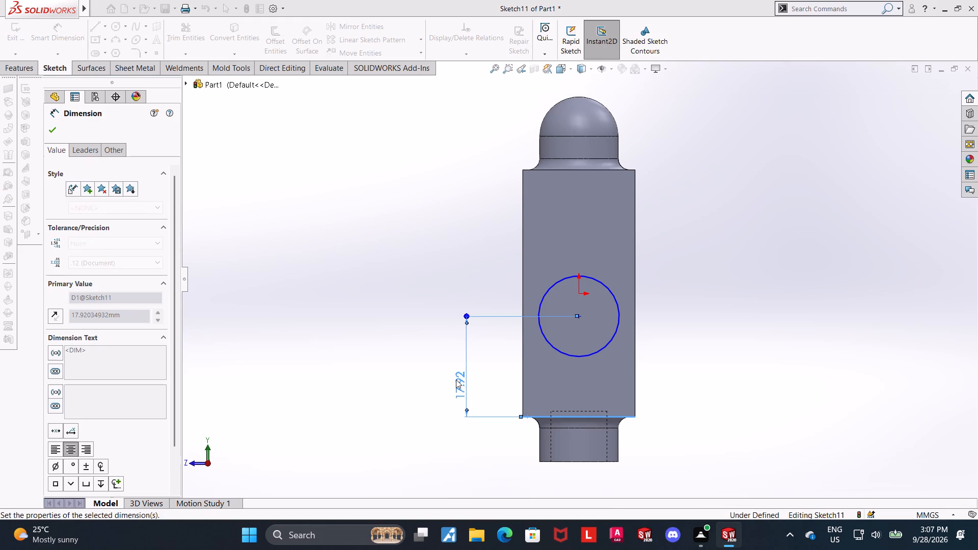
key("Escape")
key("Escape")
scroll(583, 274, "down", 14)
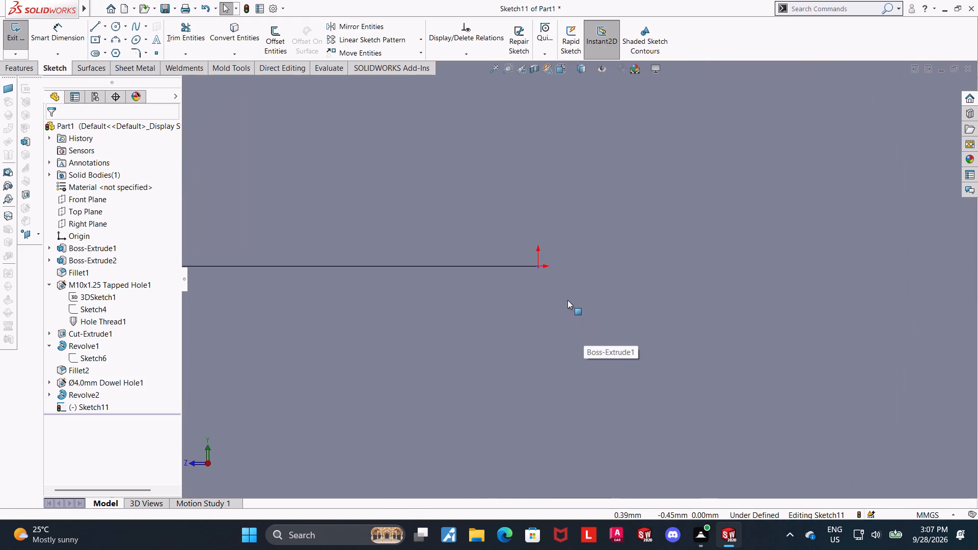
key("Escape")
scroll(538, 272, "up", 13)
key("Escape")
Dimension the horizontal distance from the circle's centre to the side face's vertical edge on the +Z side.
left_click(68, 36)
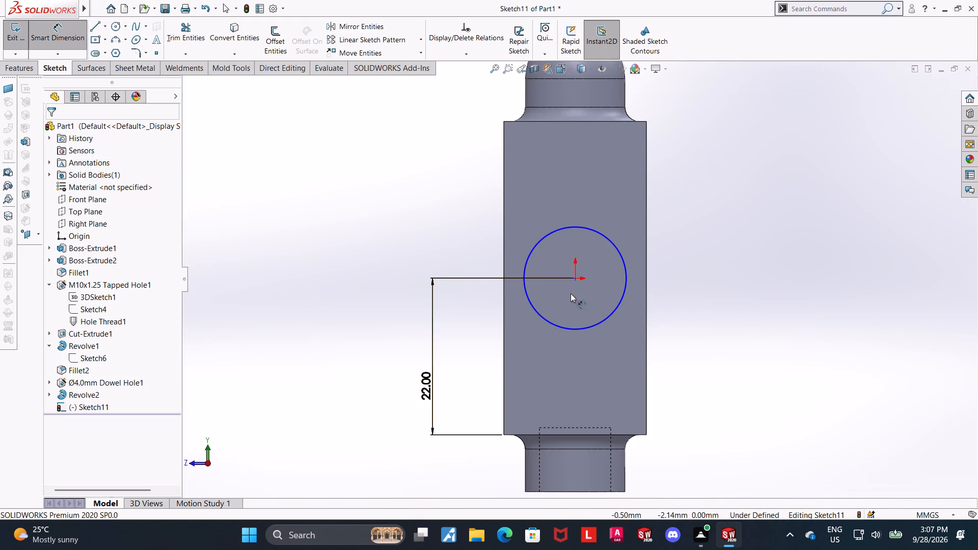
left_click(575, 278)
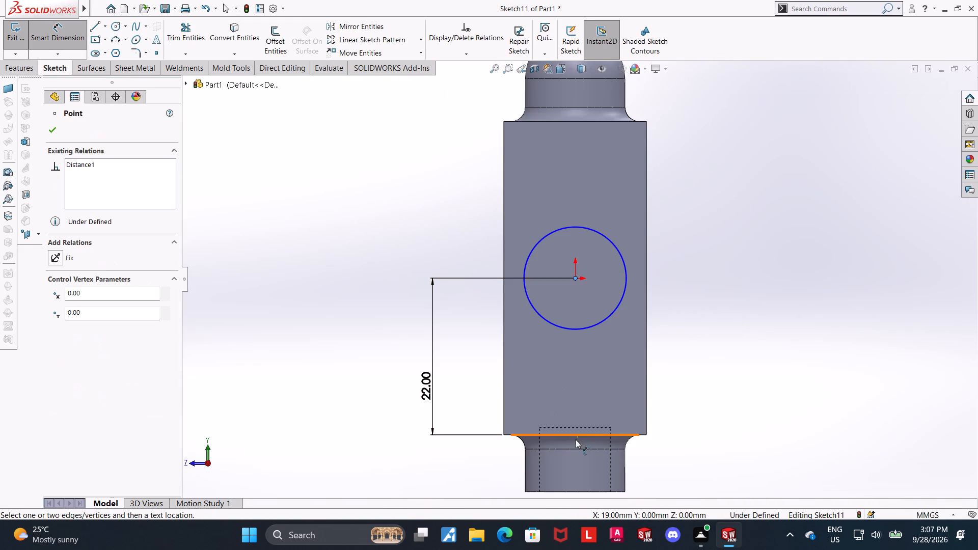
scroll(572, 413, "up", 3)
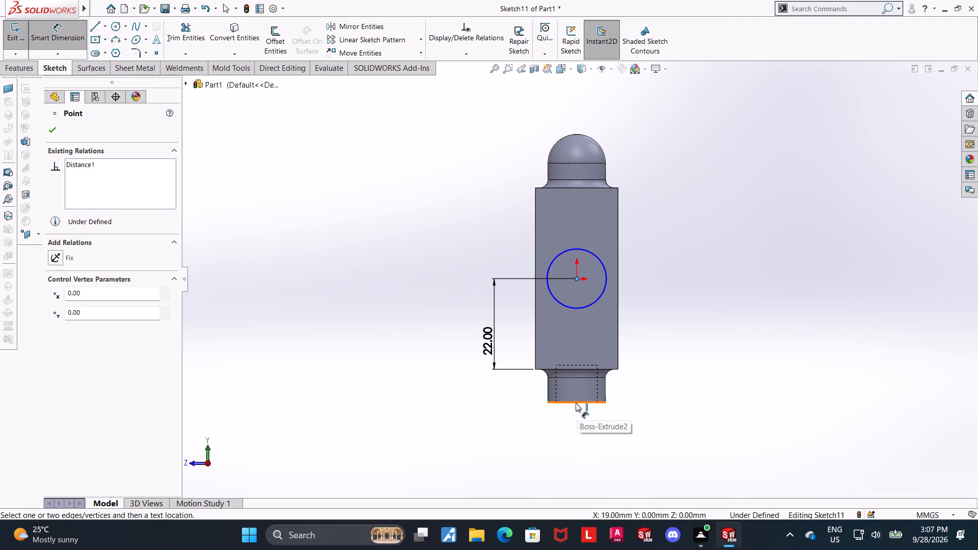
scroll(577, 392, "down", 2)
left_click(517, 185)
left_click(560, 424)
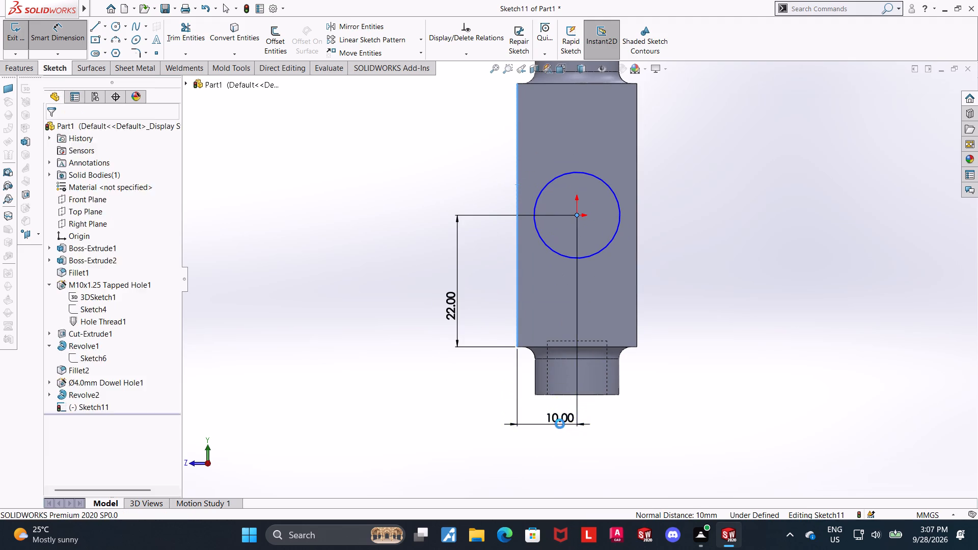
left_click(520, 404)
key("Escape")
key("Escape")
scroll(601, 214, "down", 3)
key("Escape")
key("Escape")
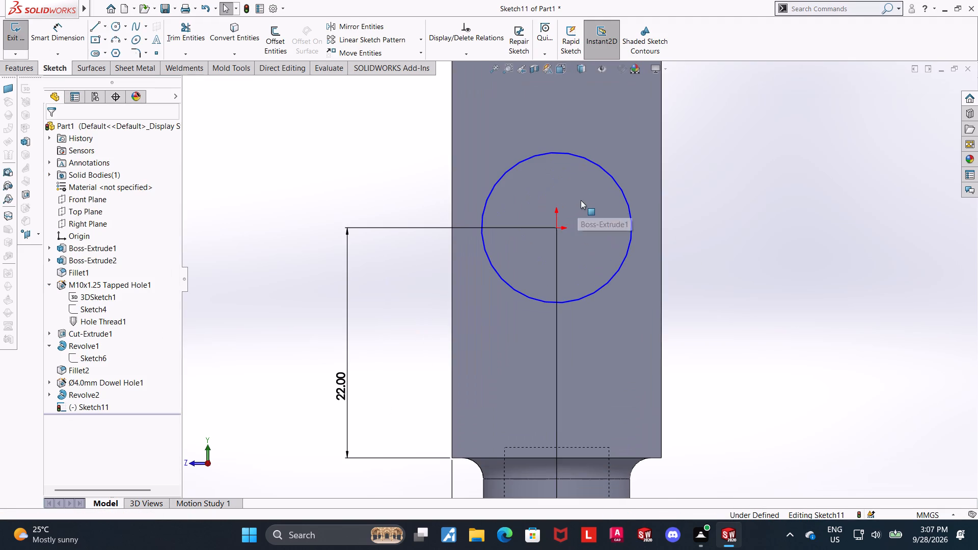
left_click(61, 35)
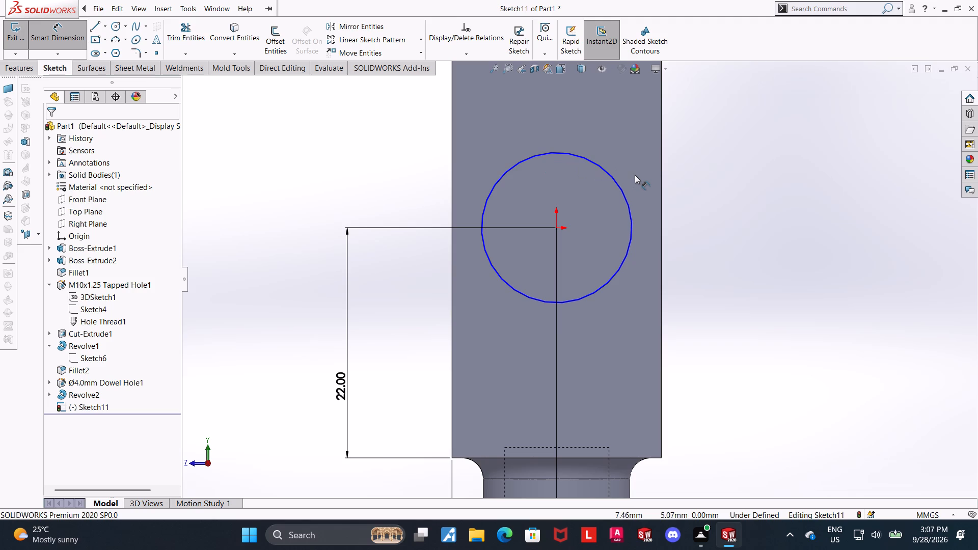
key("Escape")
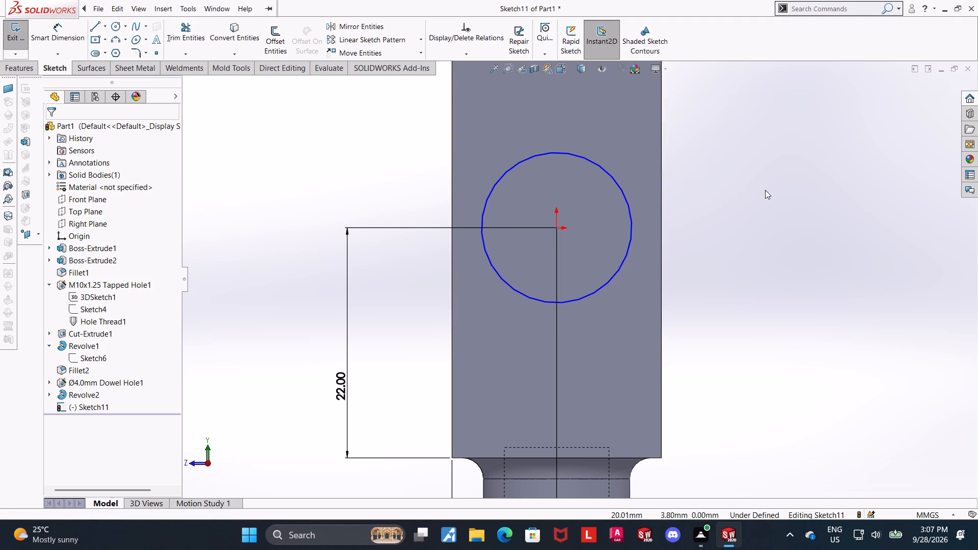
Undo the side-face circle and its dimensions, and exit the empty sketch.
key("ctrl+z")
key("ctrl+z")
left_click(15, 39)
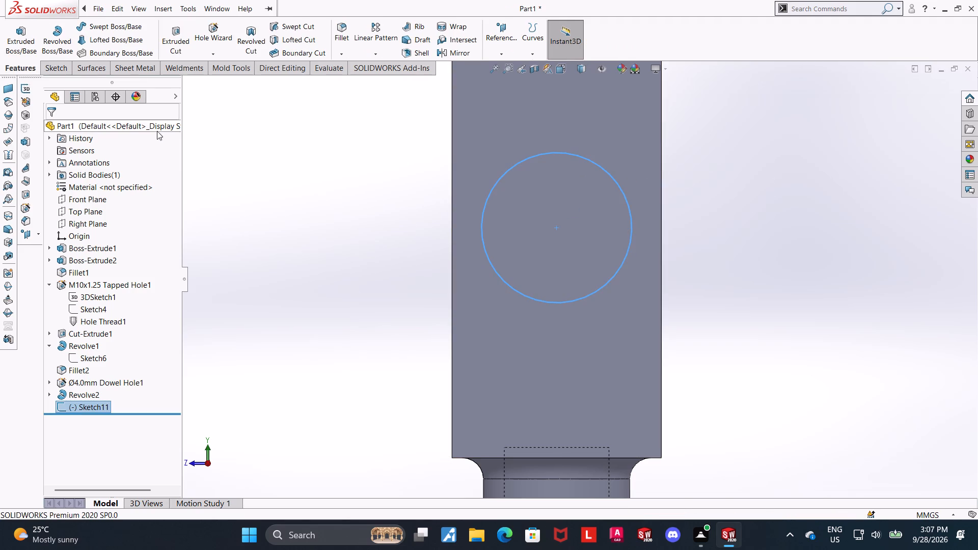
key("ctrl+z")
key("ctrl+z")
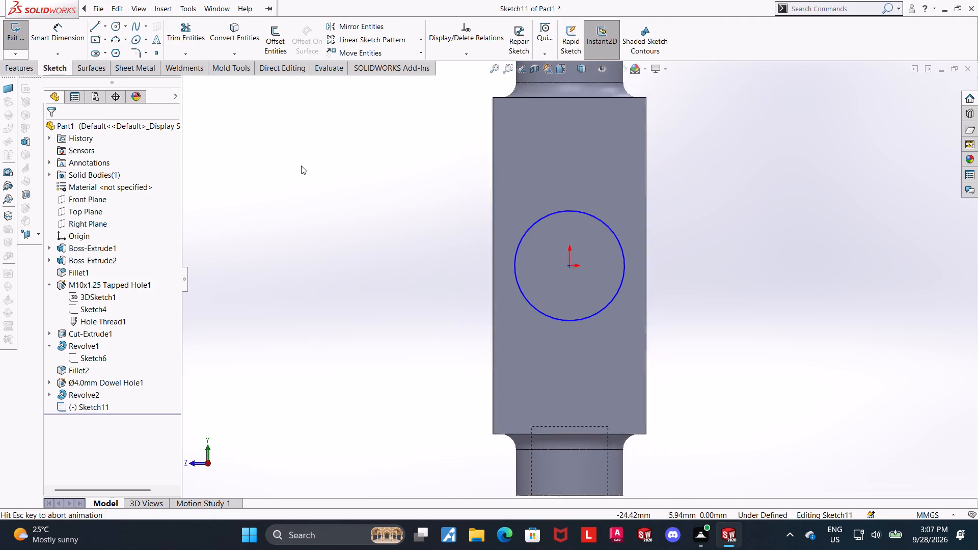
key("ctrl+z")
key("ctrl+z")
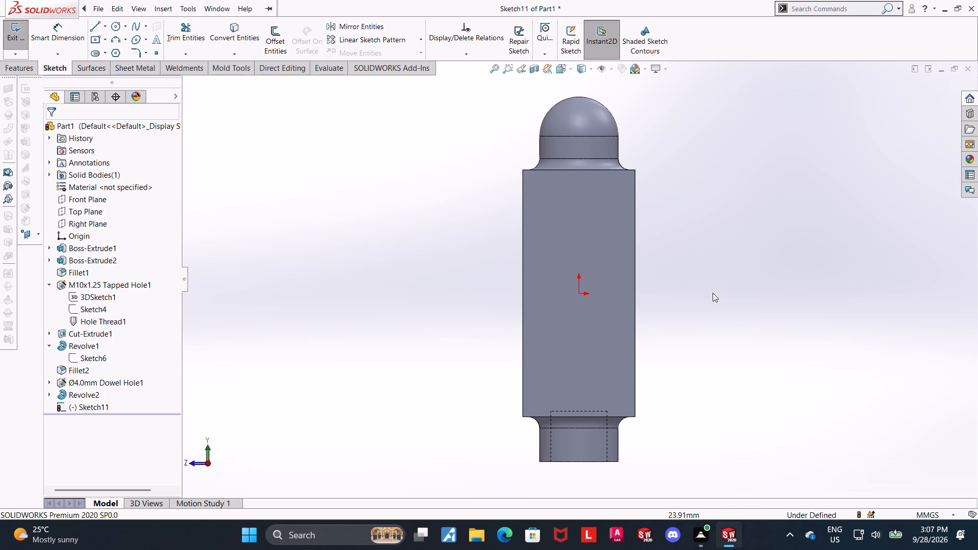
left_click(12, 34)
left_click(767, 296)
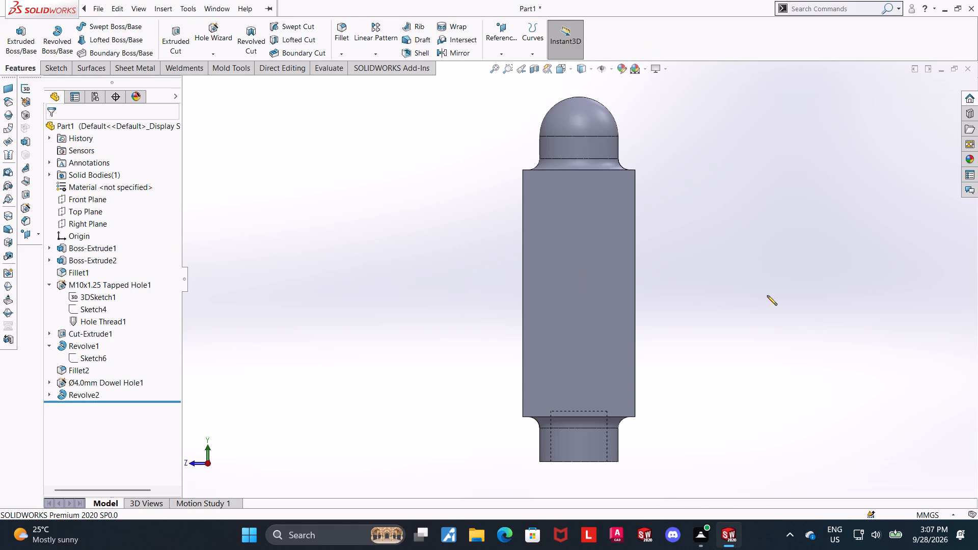
Start a Hole Wizard hole for the frame's side face.
scroll(660, 299, "down", 1)
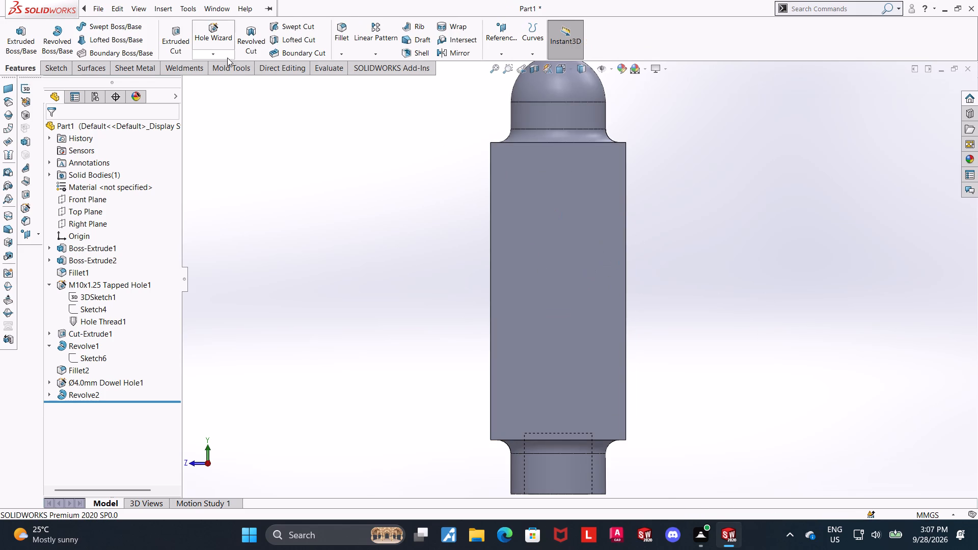
left_click(206, 38)
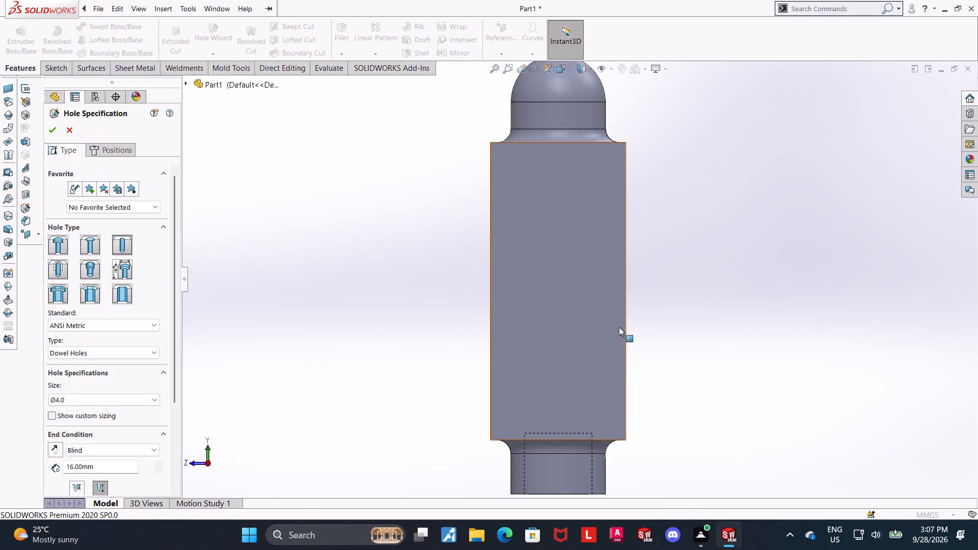
scroll(652, 325, "up", 2)
scroll(640, 328, "down", 1)
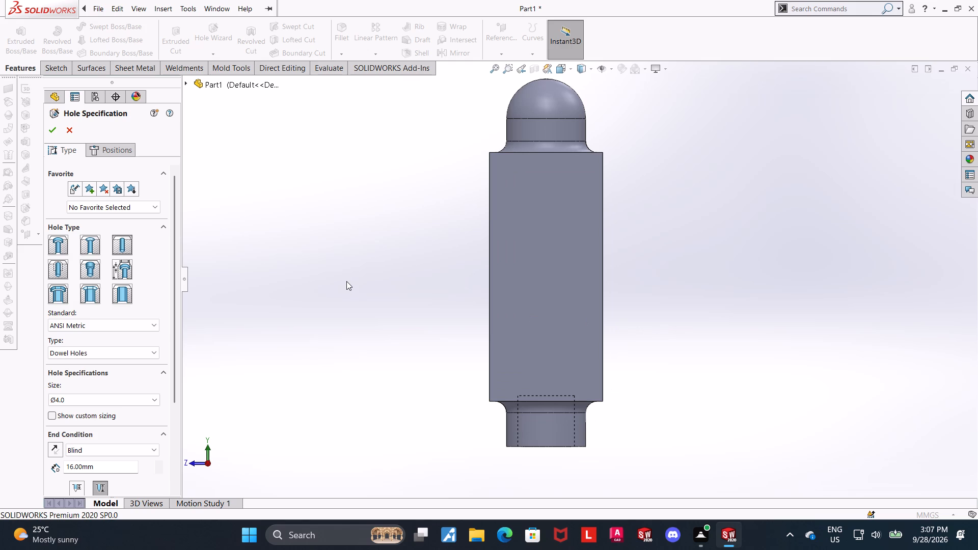
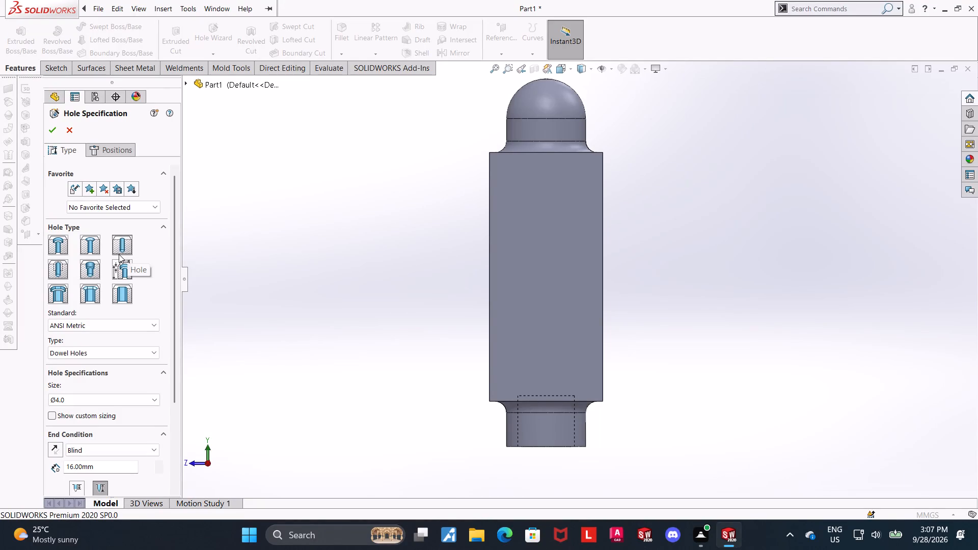
Set the dowel hole size to Ø8.0 with a custom diameter of 8.8 mm.
left_click(84, 398)
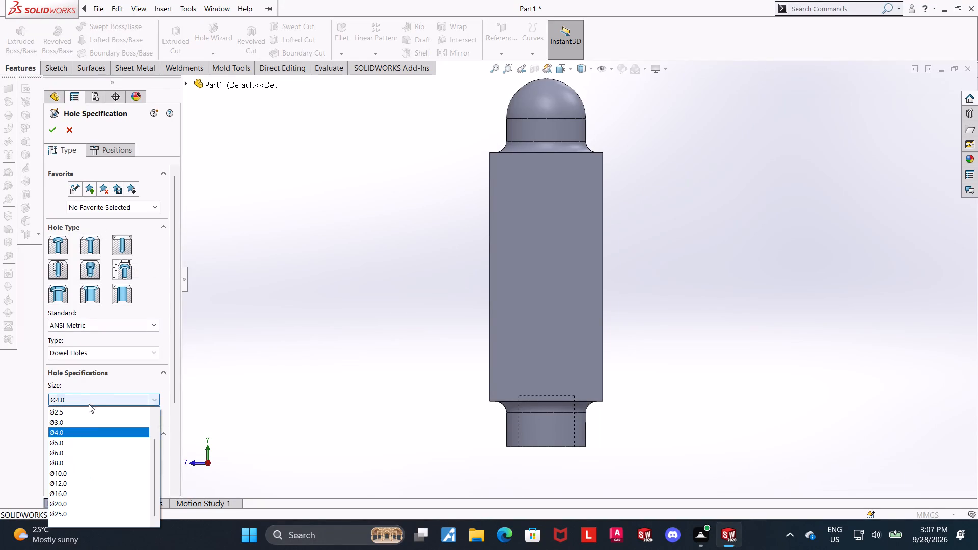
scroll(87, 432, "down", 1)
left_click(77, 463)
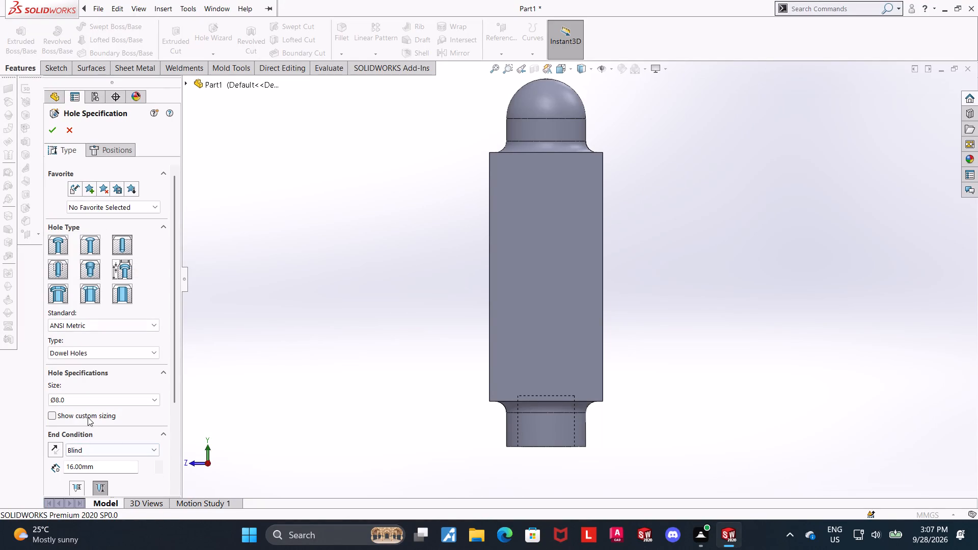
left_click(56, 415)
left_click_drag(110, 432, 49, 429)
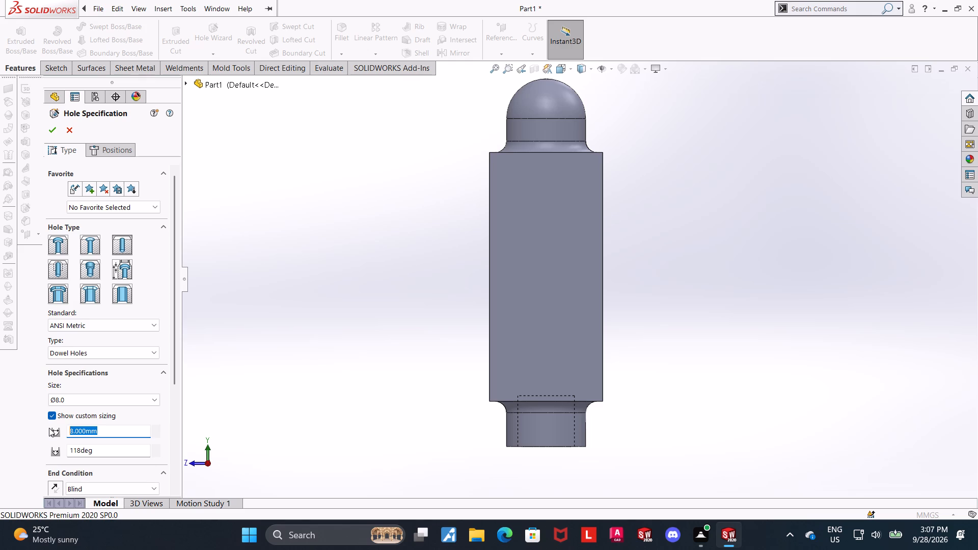
key("9")
key("BackSpace")
type("8.8")
key("Return")
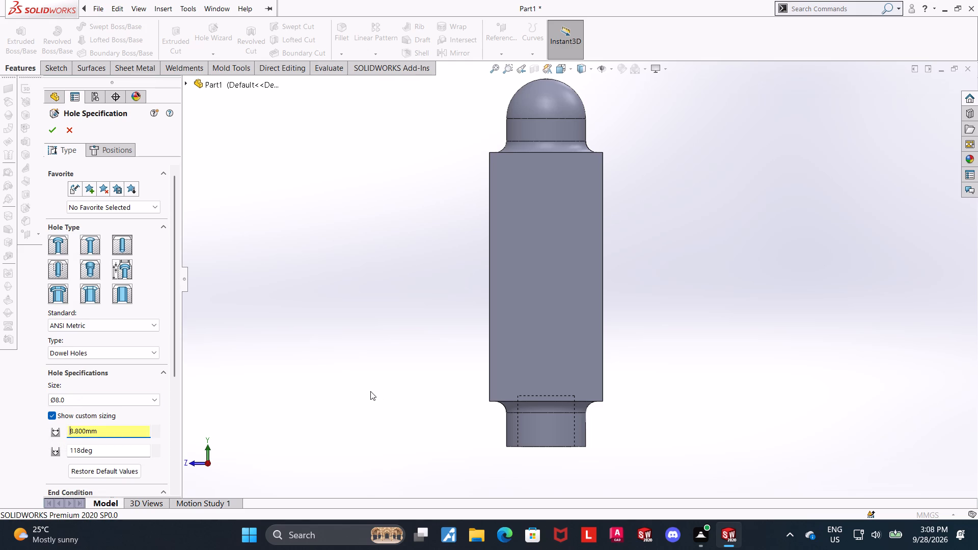
Using a 3D sketch for hole positions, place one hole point near the centre of the frame's +X side face.
left_click_drag(170, 335, 170, 405)
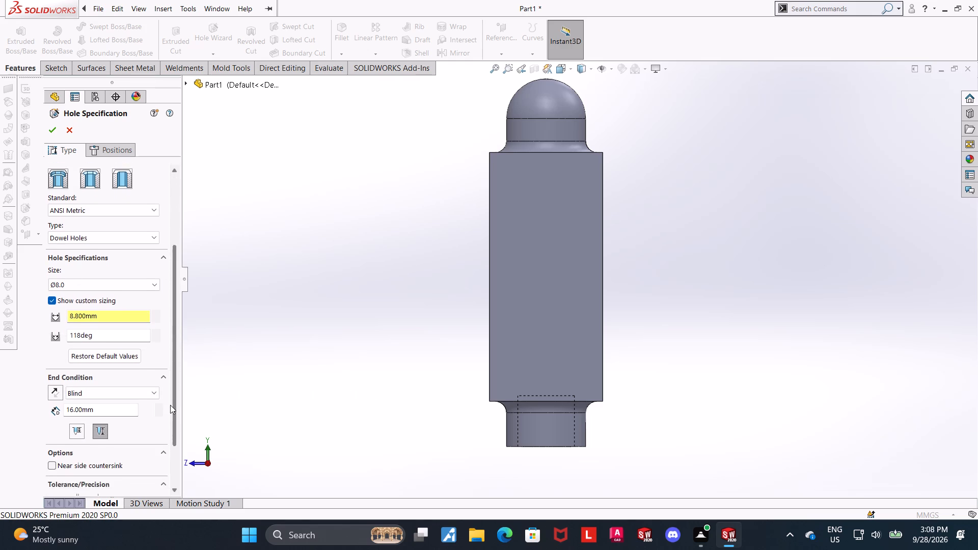
left_click_drag(170, 405, 170, 420)
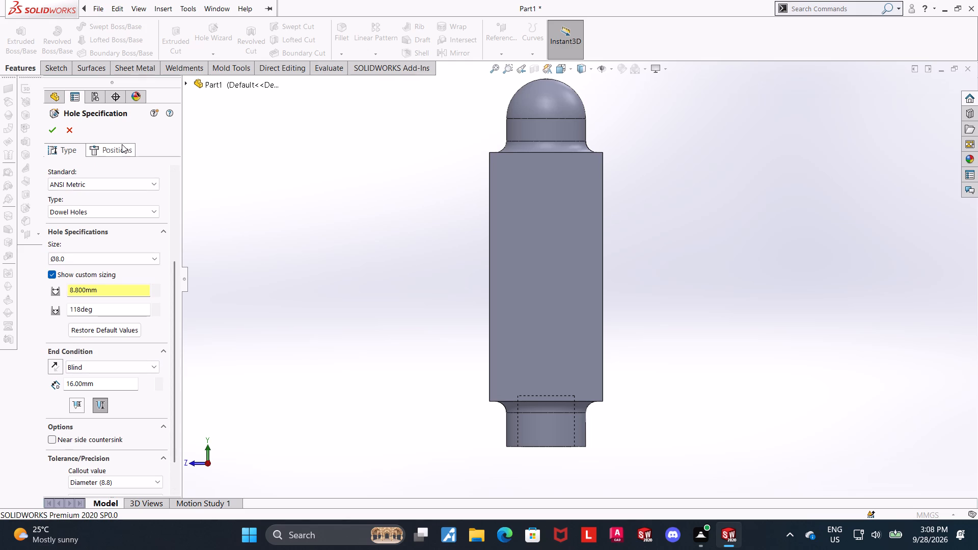
double_click(124, 145)
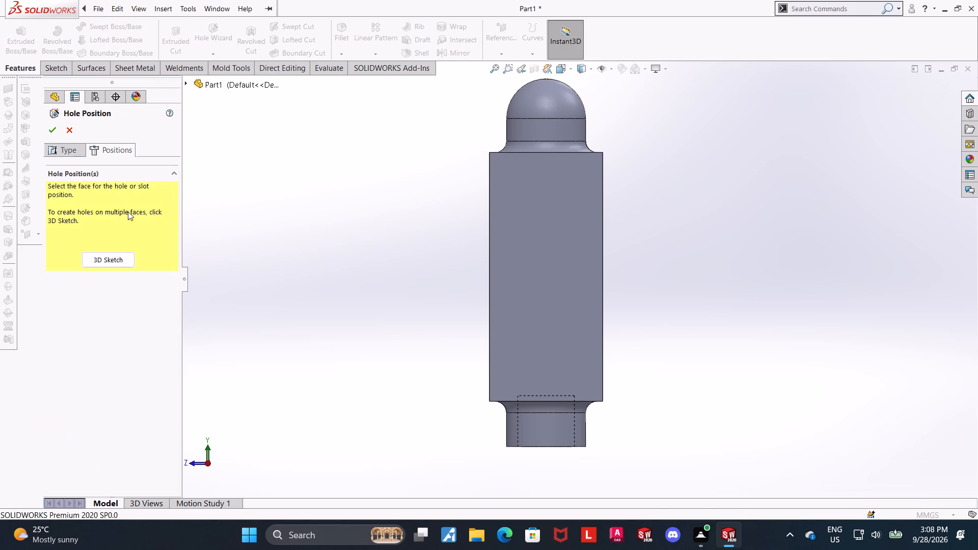
left_click(120, 260)
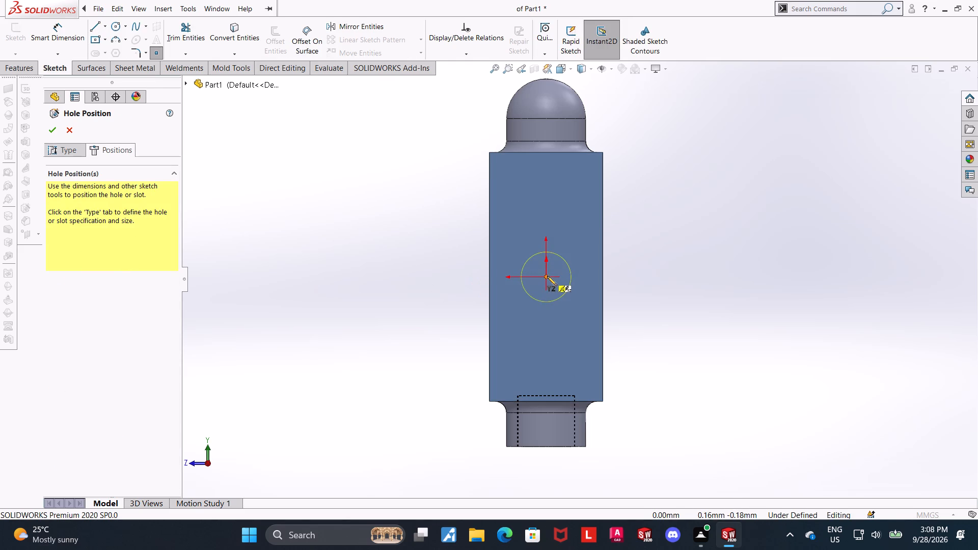
left_click(551, 279)
key("Escape")
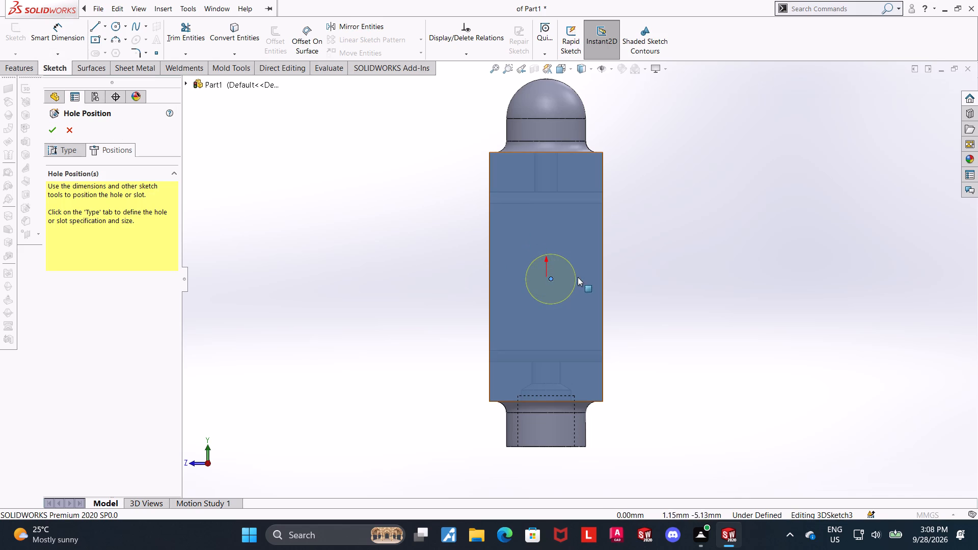
Constrain the hole point to the origin with an Along X relation, deleting the mistaken Along Y relation.
left_click(544, 278, "ctrl")
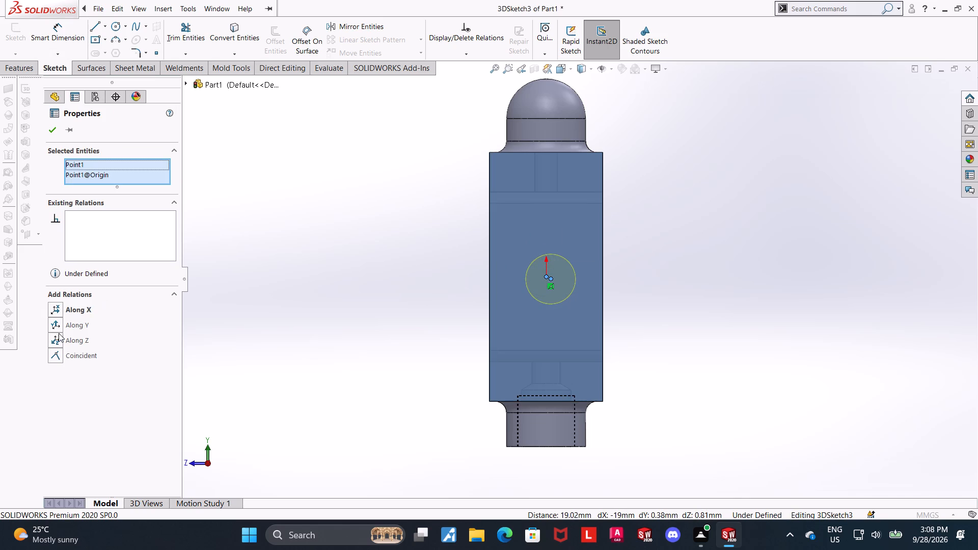
left_click(59, 325)
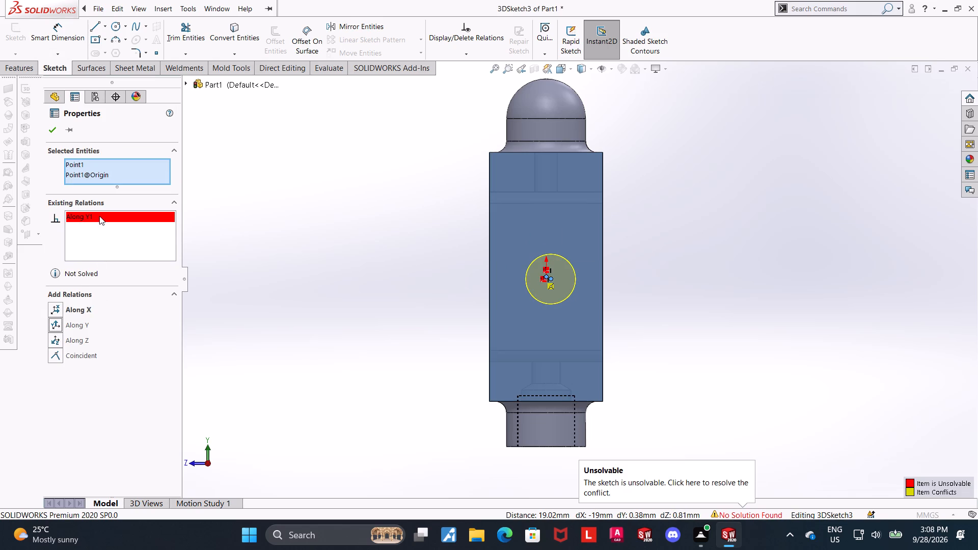
right_click(99, 216)
left_click(114, 230)
left_click(57, 305)
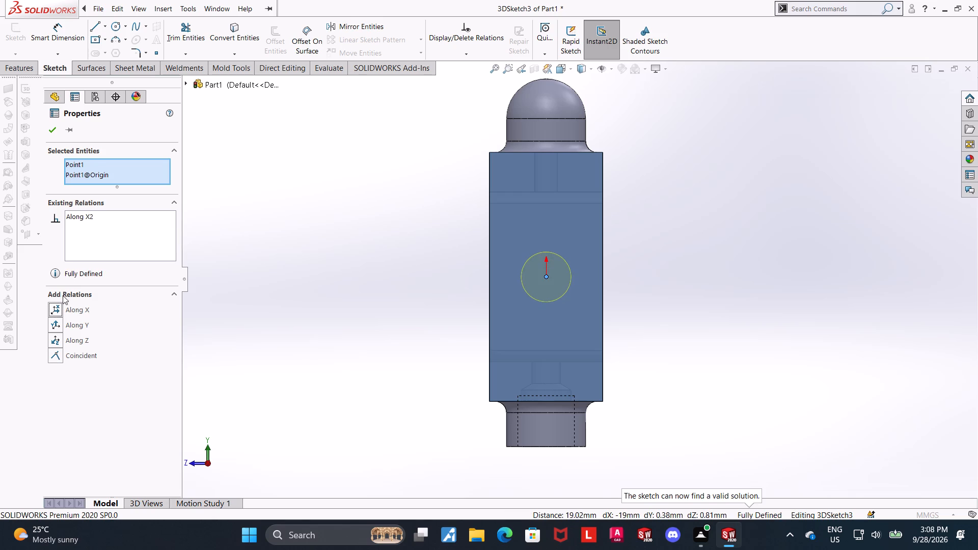
left_click(52, 136)
Set the hole's end condition to Through All and create it through both side walls.
left_click(68, 150)
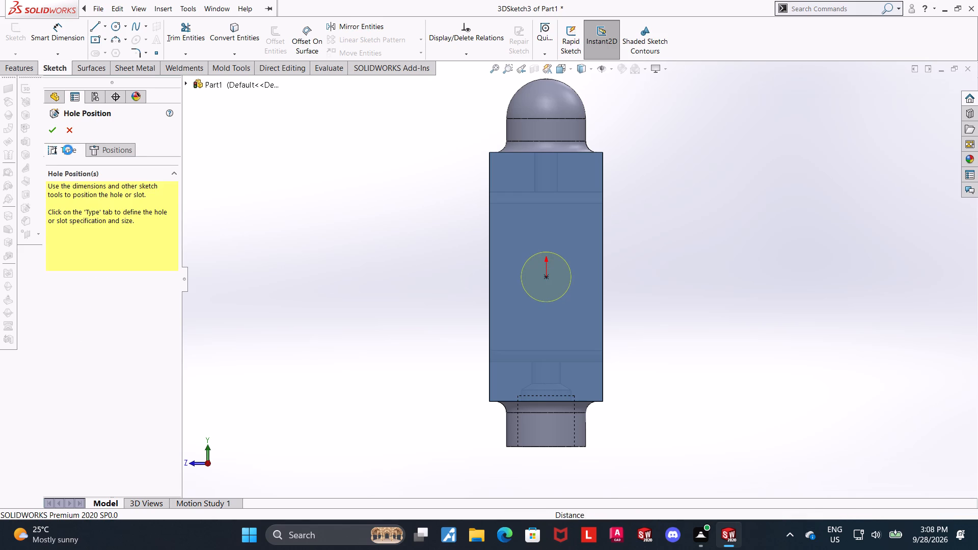
left_click_drag(174, 355, 175, 399)
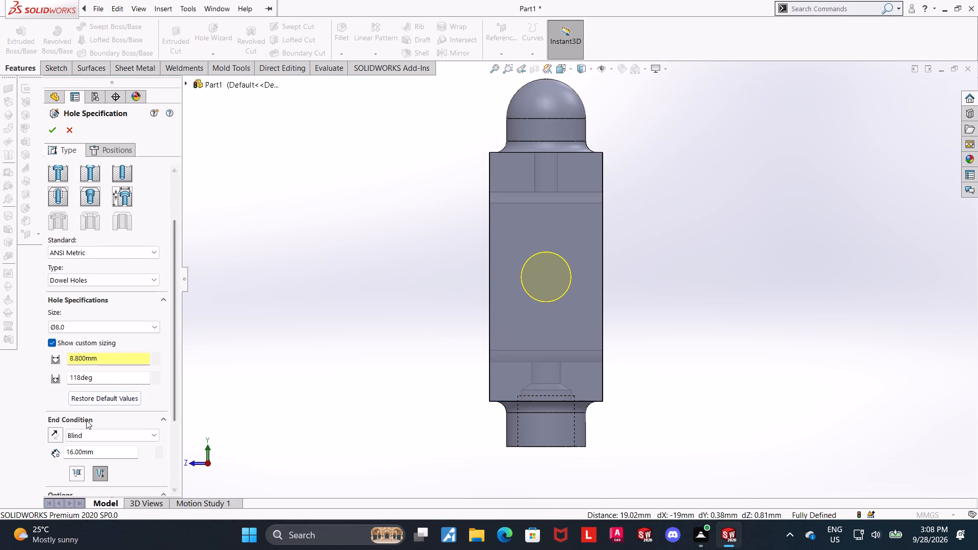
left_click(81, 433)
left_click(83, 455)
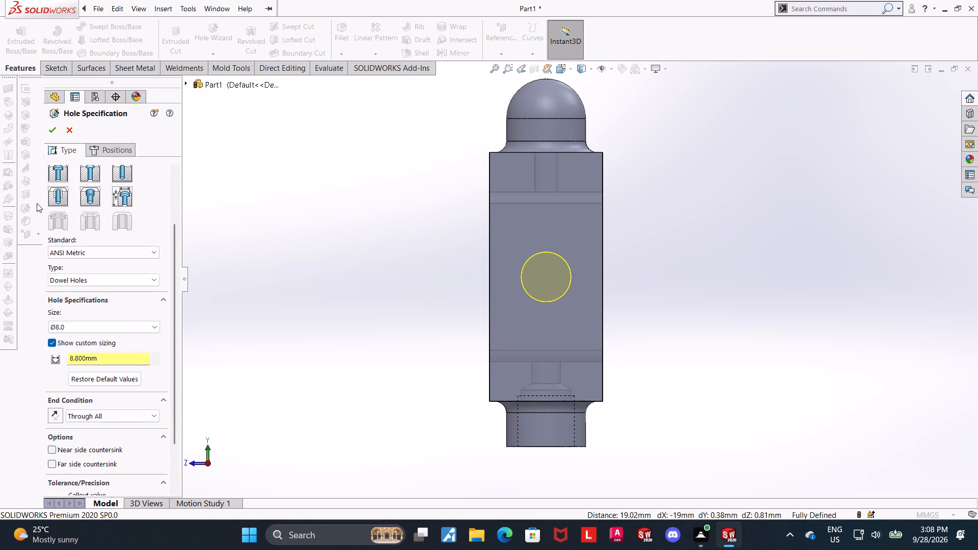
middle_click_drag(296, 258, 354, 270)
left_click(55, 134)
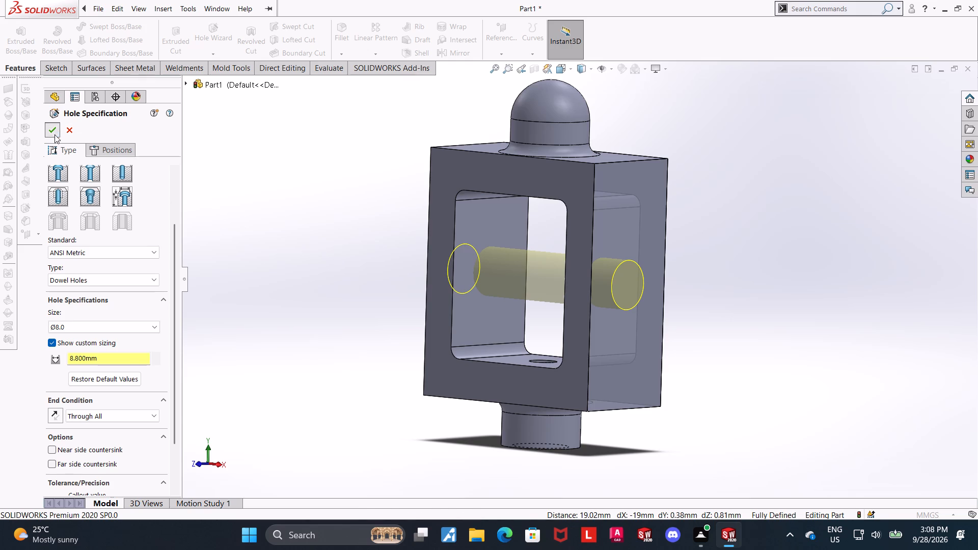
left_click_drag(895, 309, 887, 305)
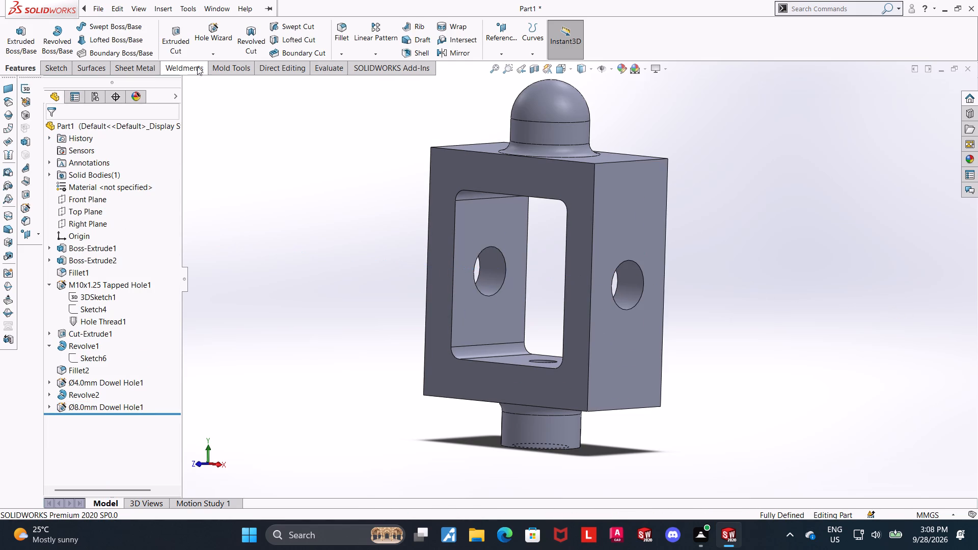
Start a Thread feature on the outer edge of the +X side hole, using Metric Tap size M10x1.25.
left_click(215, 56)
left_click(222, 90)
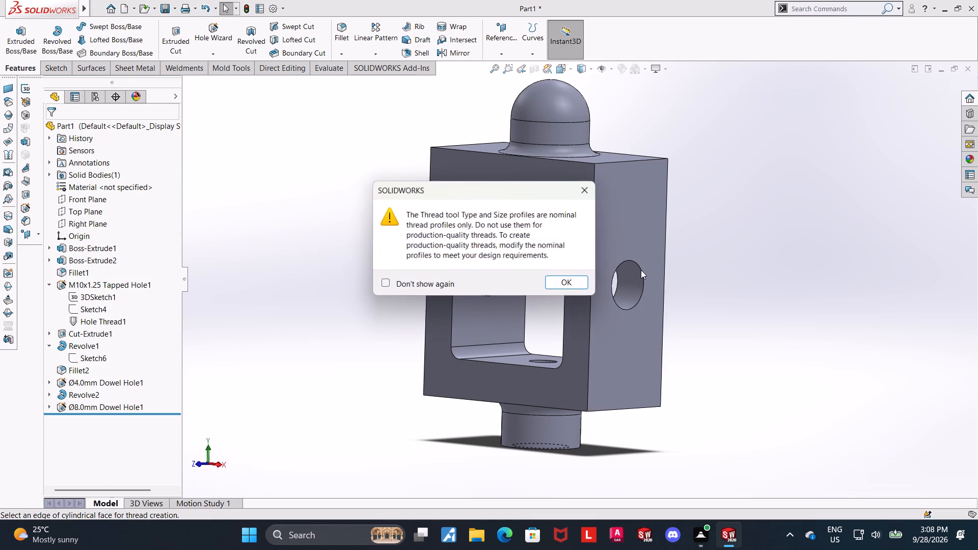
left_click(575, 289)
left_click(637, 265)
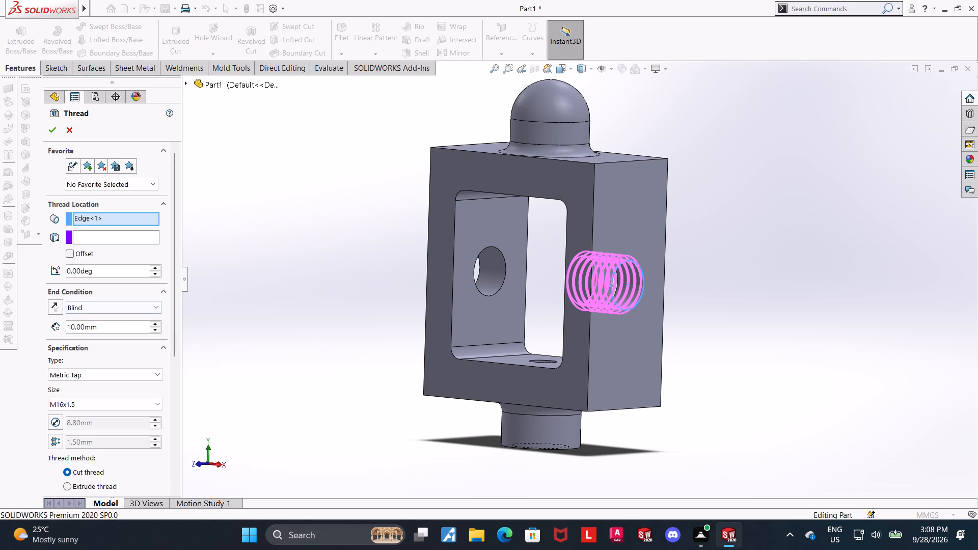
left_click(77, 408)
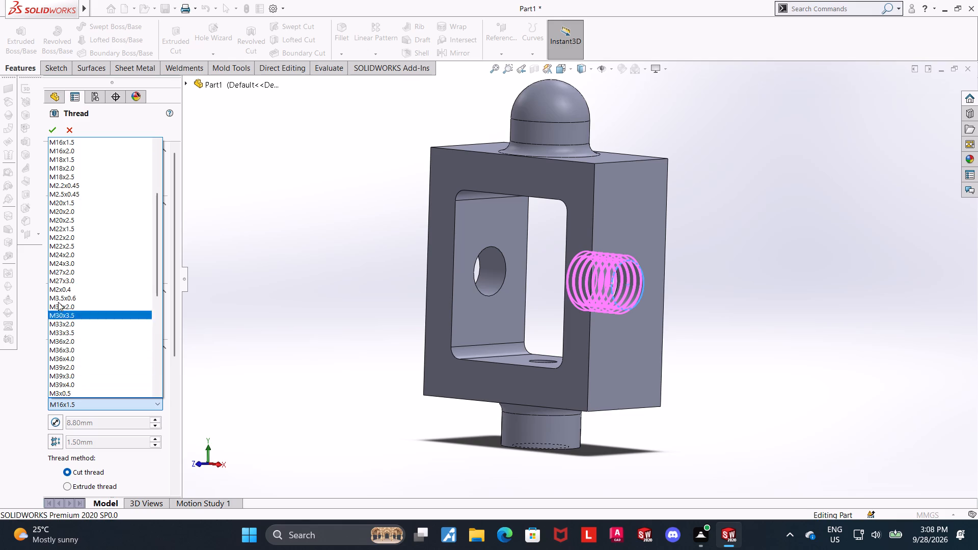
scroll(60, 294, "up", 6)
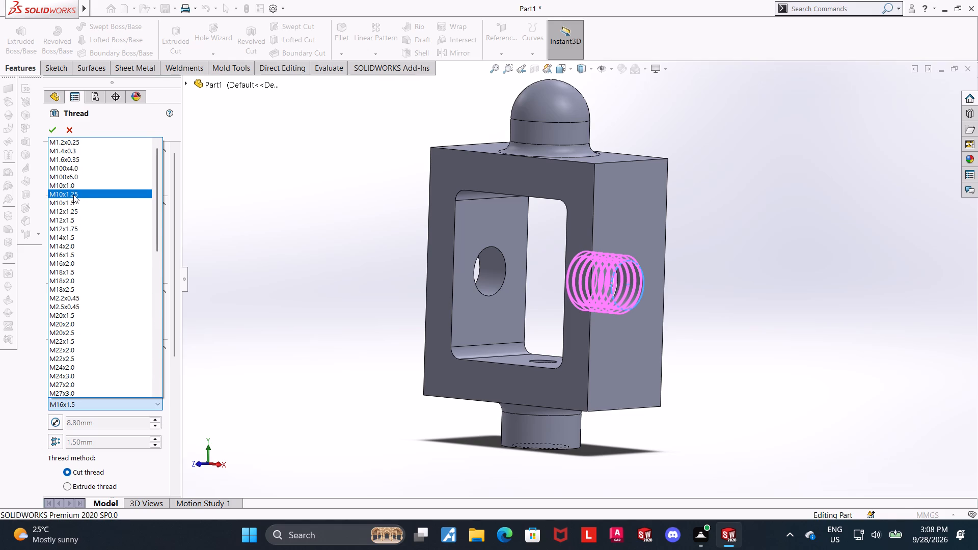
left_click(73, 195)
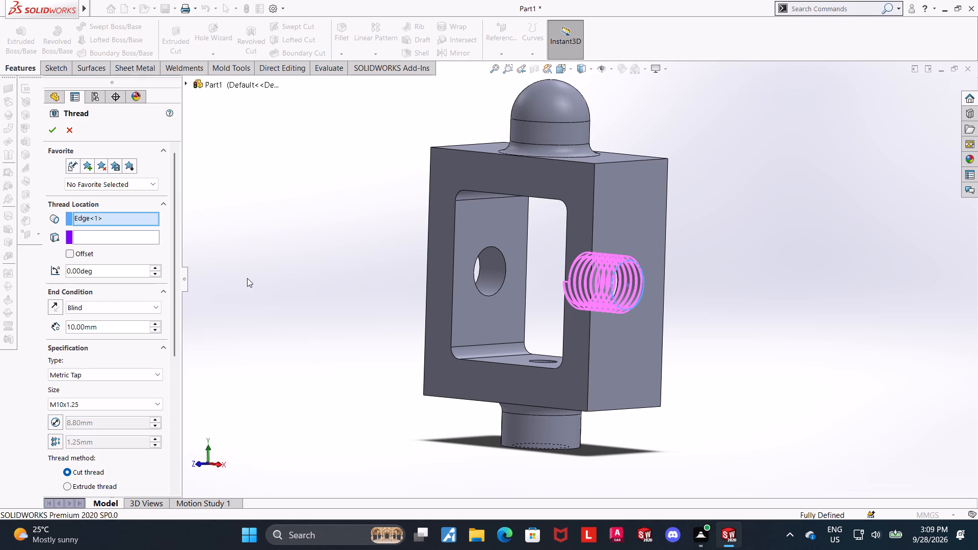
End the cut thread up to the opening's inner face on the +X wall and create it.
middle_click_drag(270, 287, 300, 294)
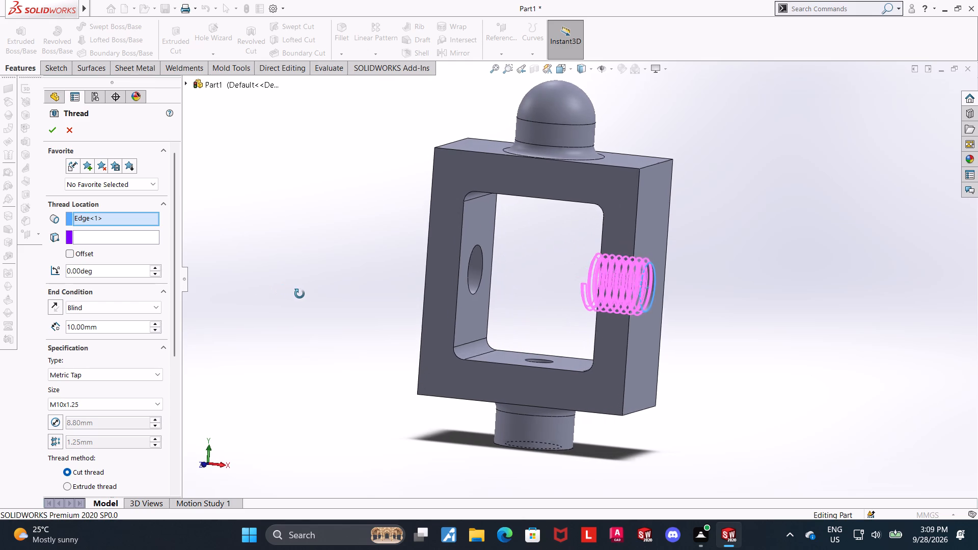
middle_click_drag(300, 294, 306, 295)
scroll(718, 320, "up", 2)
middle_click_drag(701, 312, 656, 337)
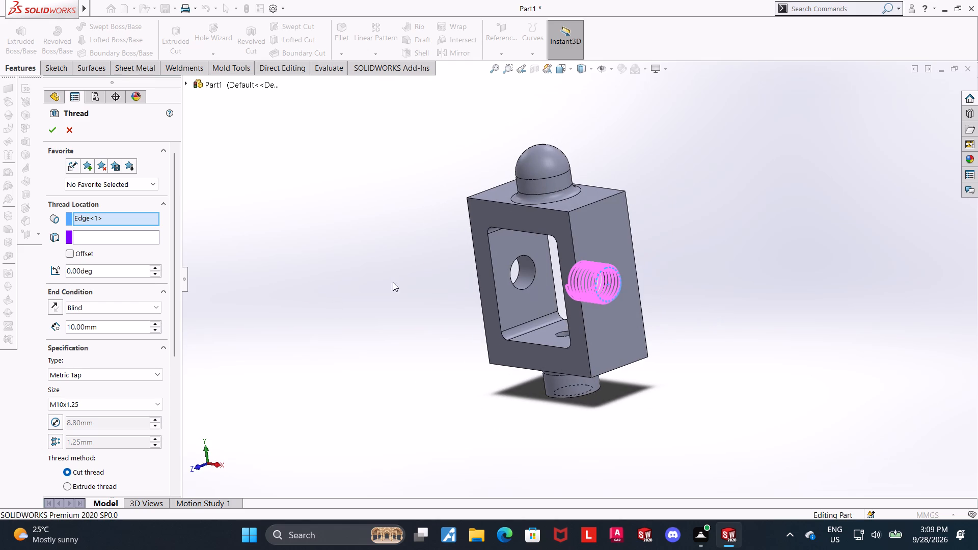
left_click(98, 307)
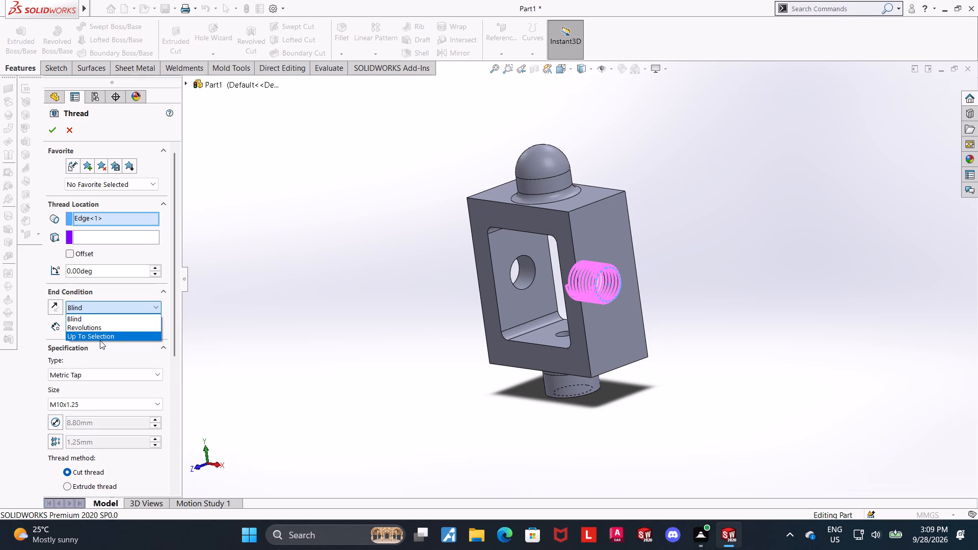
left_click(100, 335)
middle_click_drag(803, 353, 872, 345)
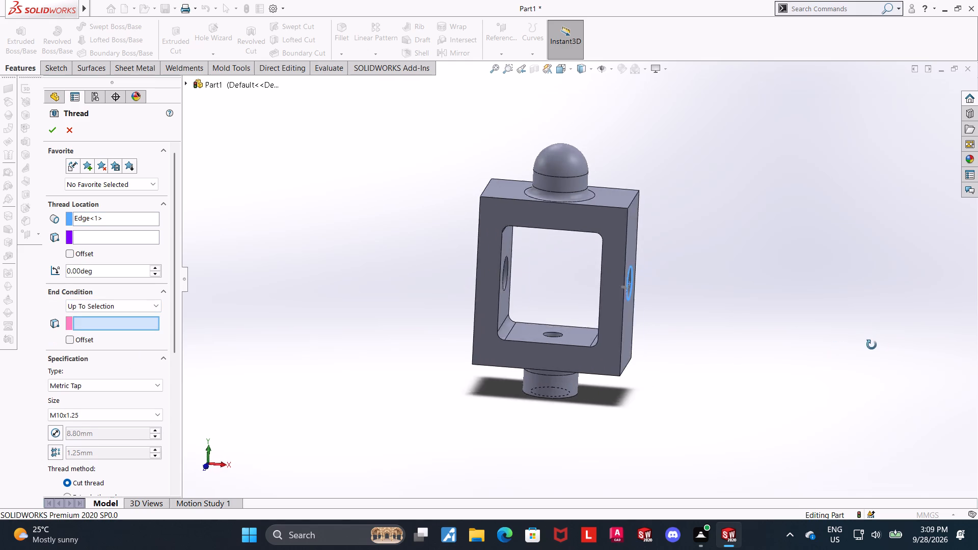
middle_click_drag(872, 345, 881, 344)
left_click(602, 315)
scroll(724, 316, "up", 1)
middle_click_drag(680, 316, 619, 310)
scroll(643, 270, "down", 2)
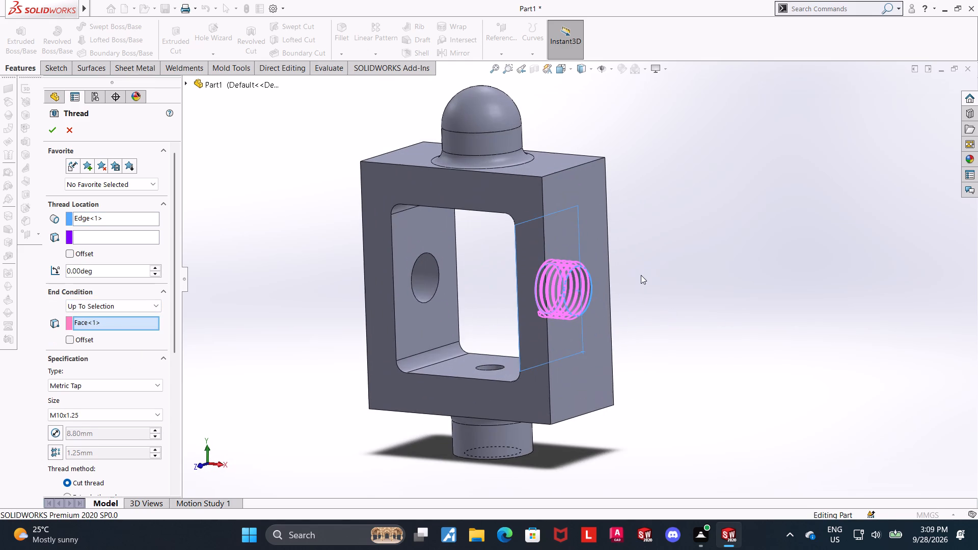
scroll(641, 275, "down", 1)
scroll(146, 417, "down", 4)
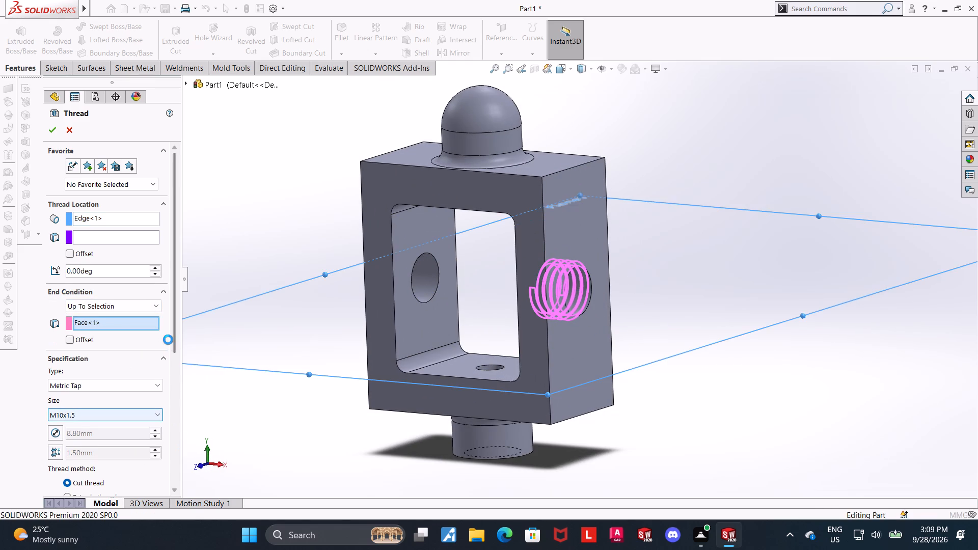
left_click(51, 132)
left_click(53, 130)
Examine the cut thread in the +X side hole and the matching hole in the opposite wall.
scroll(677, 318, "up", 2)
scroll(580, 279, "down", 7)
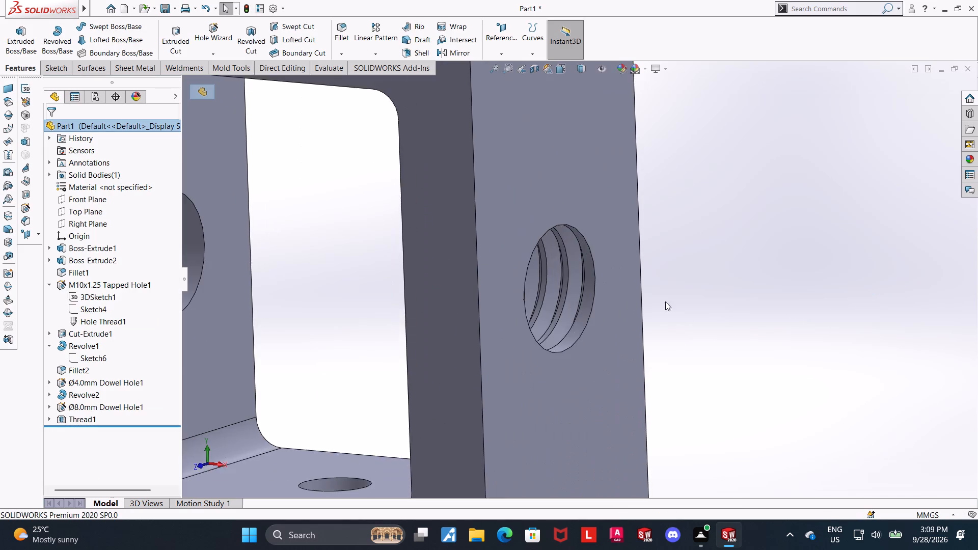
middle_click_drag(694, 309, 670, 339)
scroll(670, 339, "up", 1)
scroll(569, 323, "up", 3)
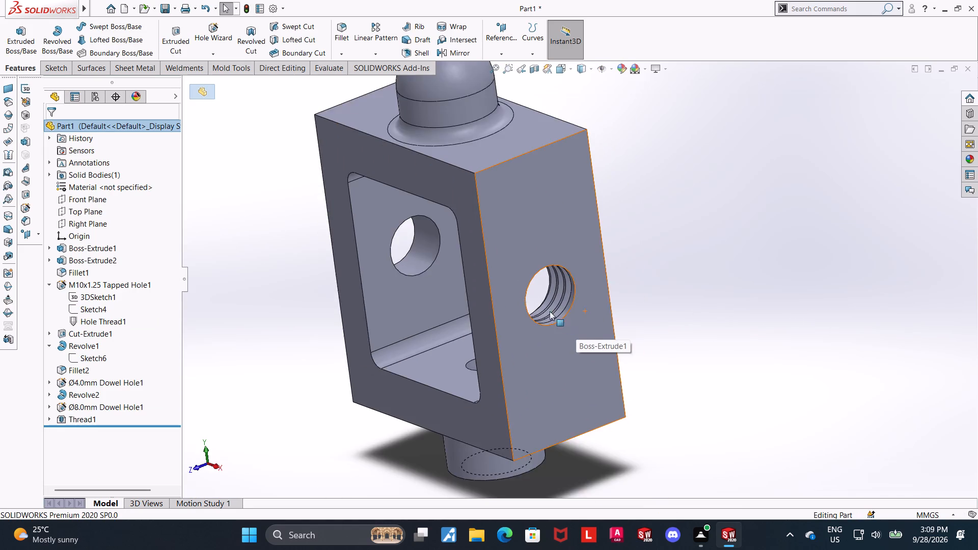
scroll(508, 289, "down", 2)
middle_click_drag(452, 293, 547, 300)
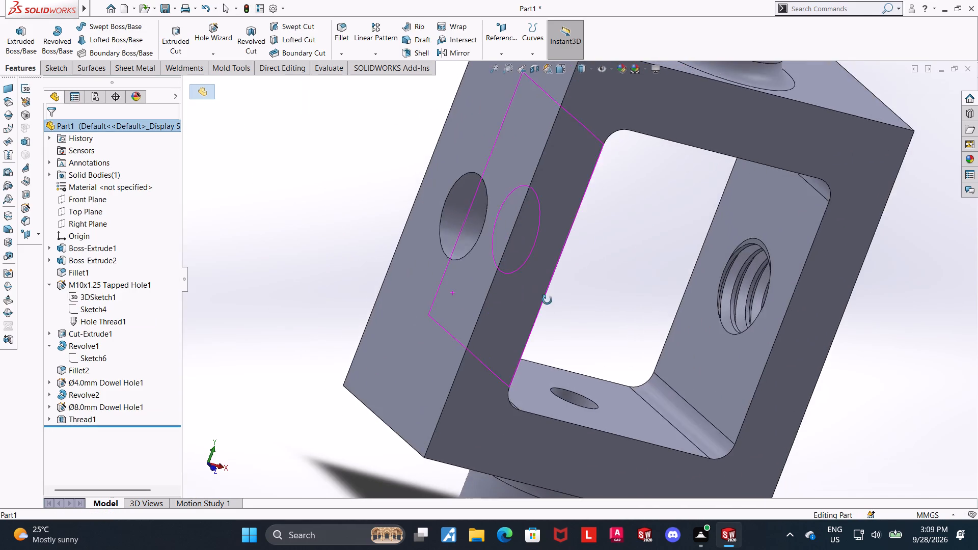
middle_click_drag(547, 300, 488, 308)
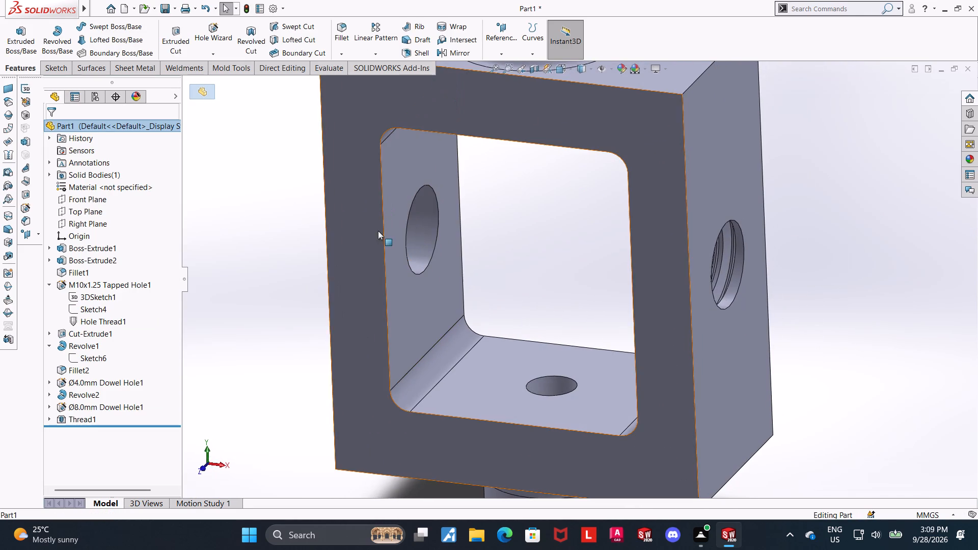
Start a Metric Tap cut thread on the inner edge of the -X wall's hole and choose its size.
left_click(212, 55)
left_click(228, 89)
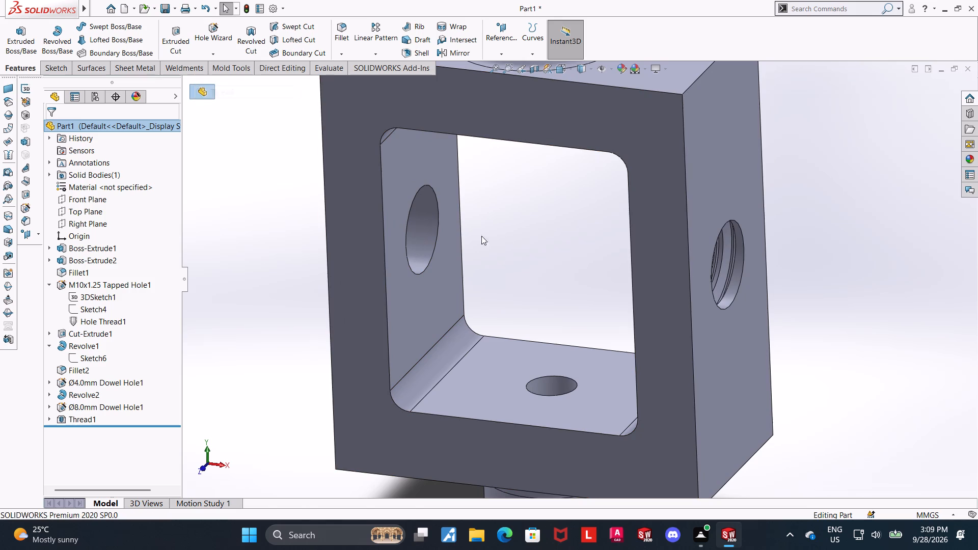
left_click(552, 280)
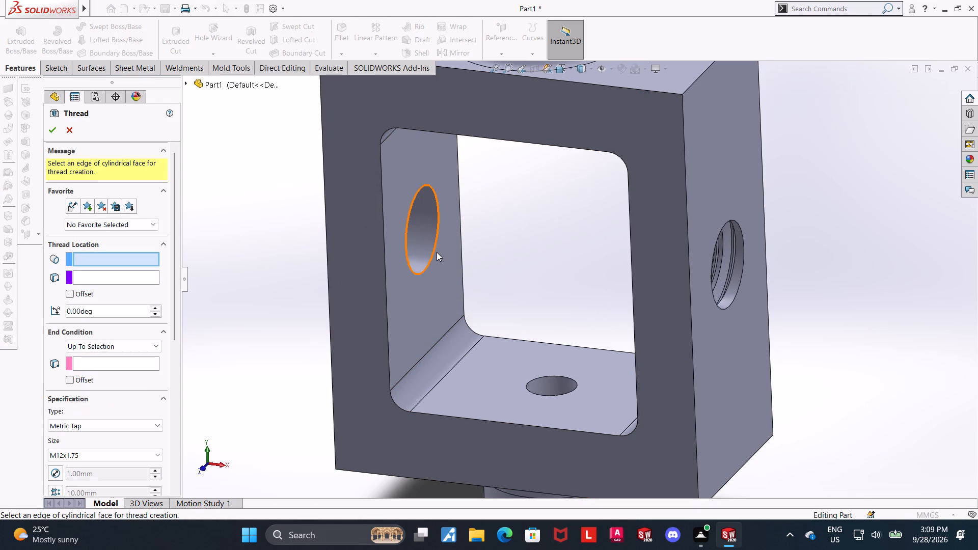
left_click(433, 250)
left_click_drag(178, 309, 177, 316)
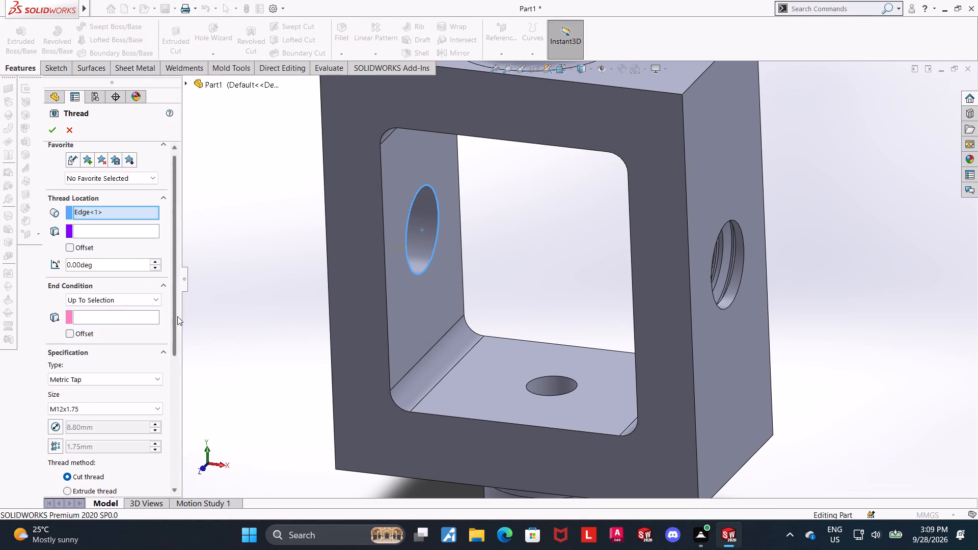
left_click_drag(177, 316, 176, 351)
left_click(107, 340)
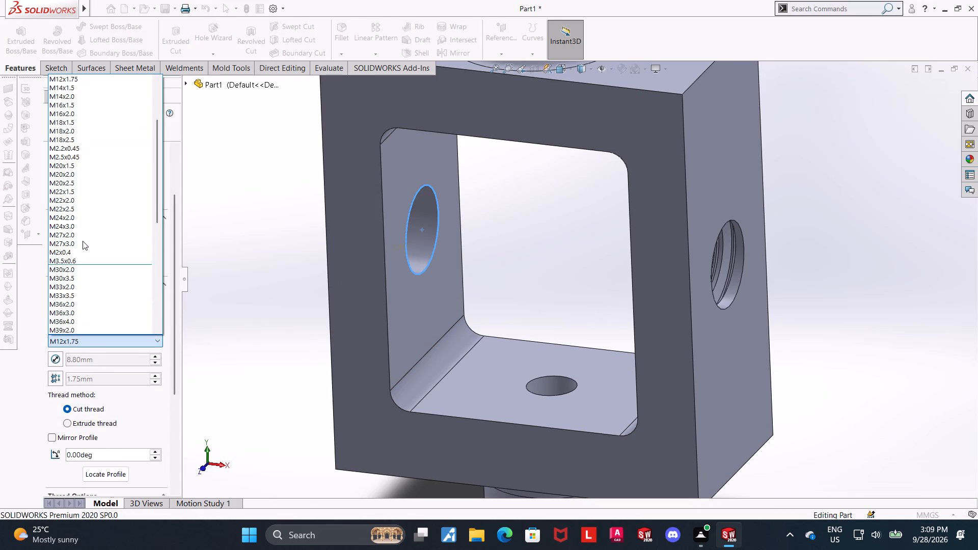
scroll(76, 227, "up", 7)
left_click(76, 127)
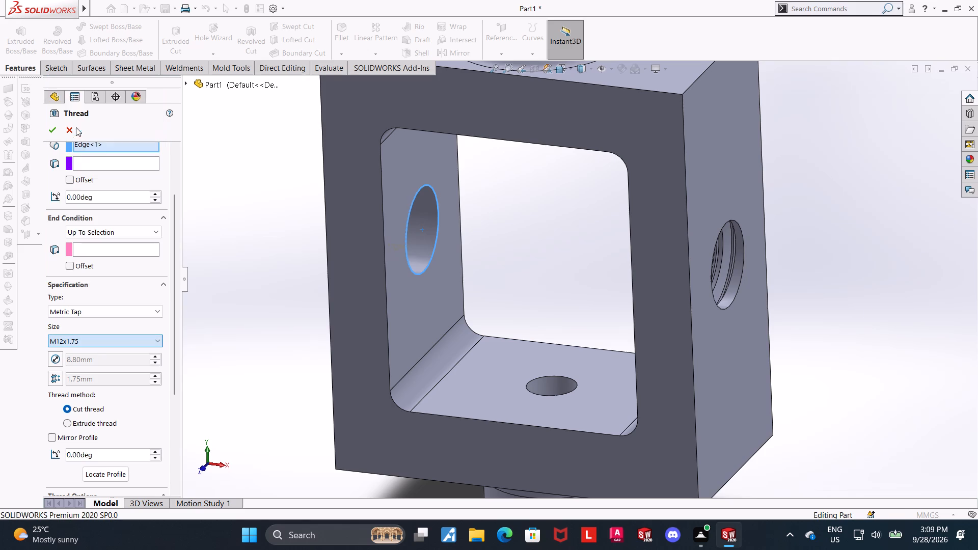
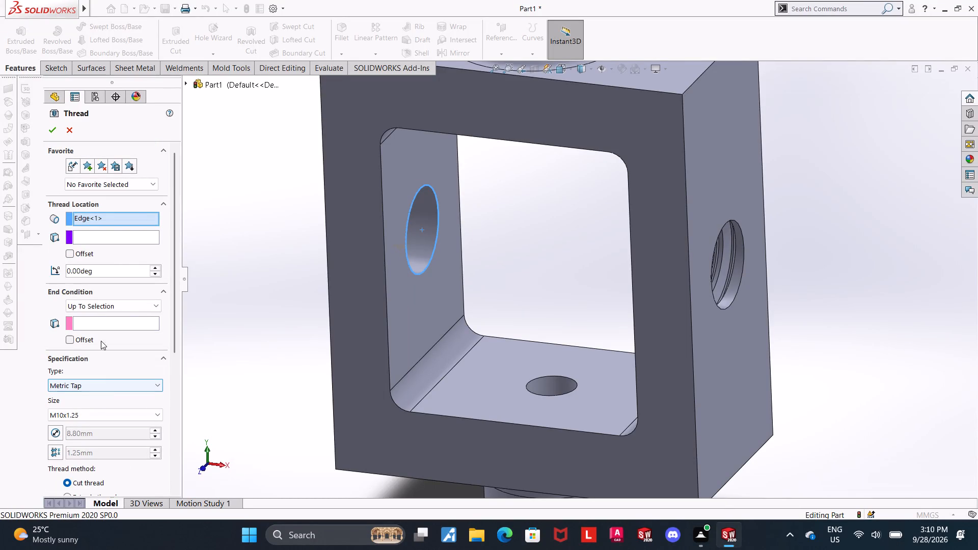
End the cut thread up to the outer face of the -X wall and create it.
left_click(50, 131)
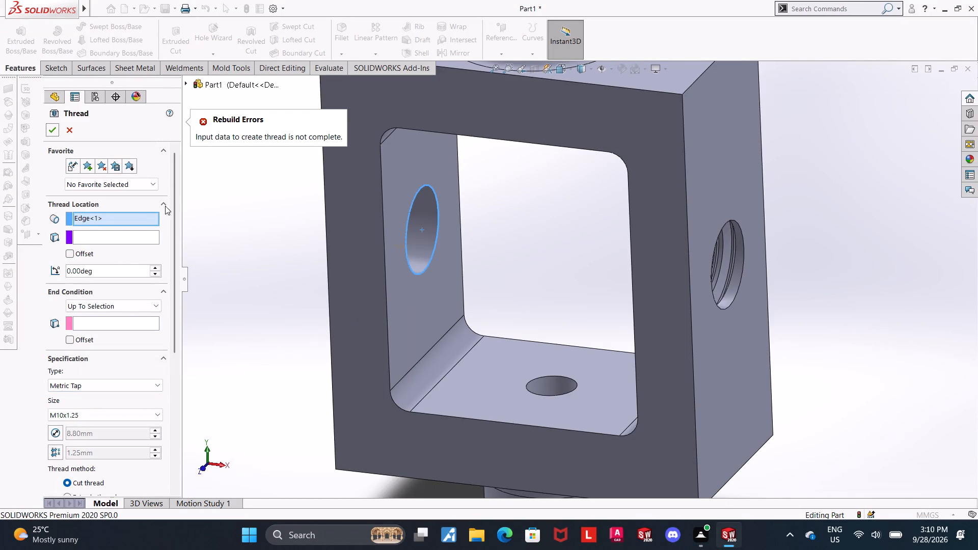
middle_click_drag(347, 260, 448, 292)
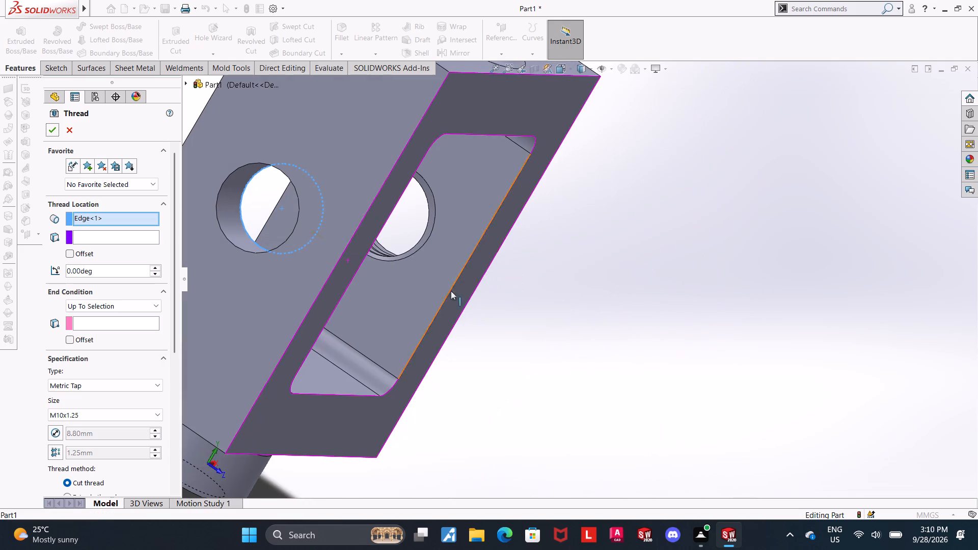
left_click(256, 293)
left_click(267, 312)
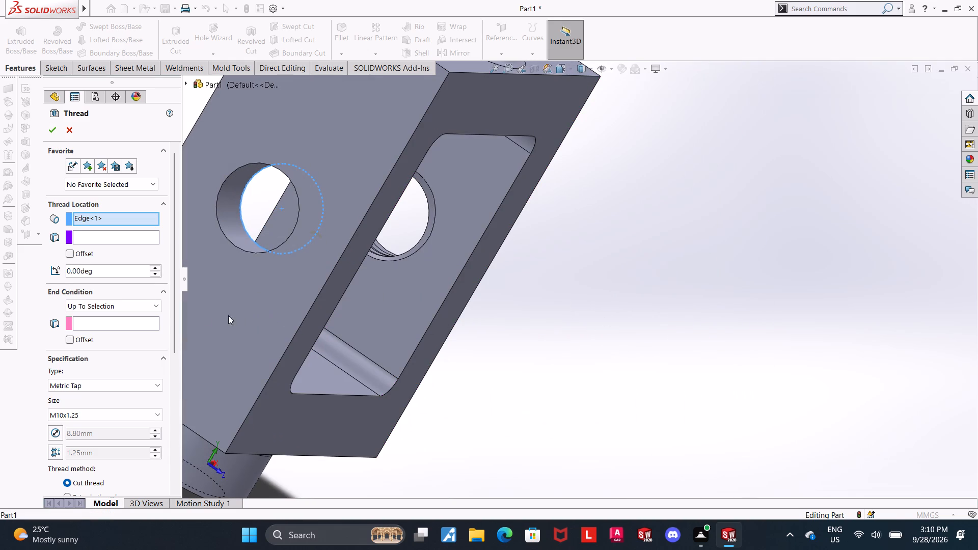
left_click(101, 318)
left_click(254, 301)
middle_click_drag(507, 343, 413, 336)
scroll(422, 329, "up", 1)
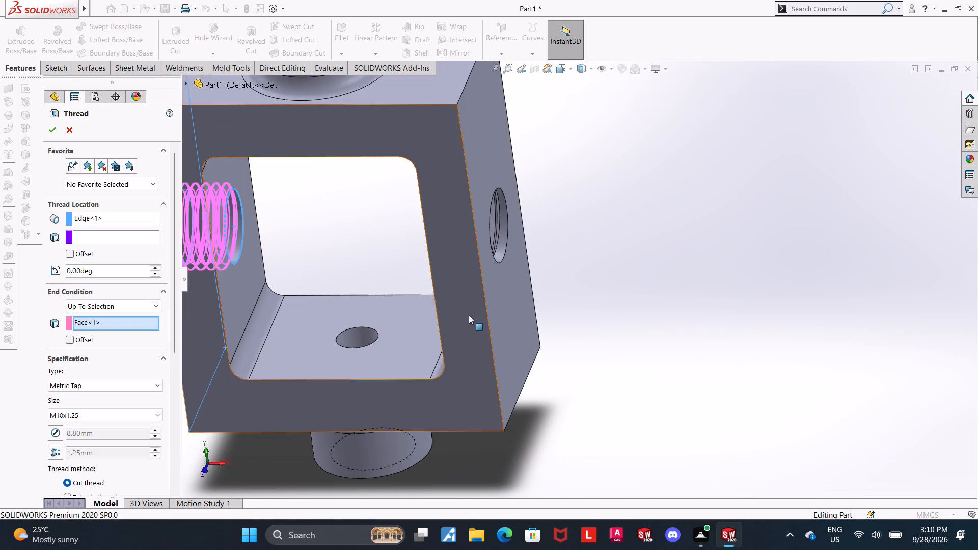
scroll(345, 277, "up", 3)
left_click(57, 123)
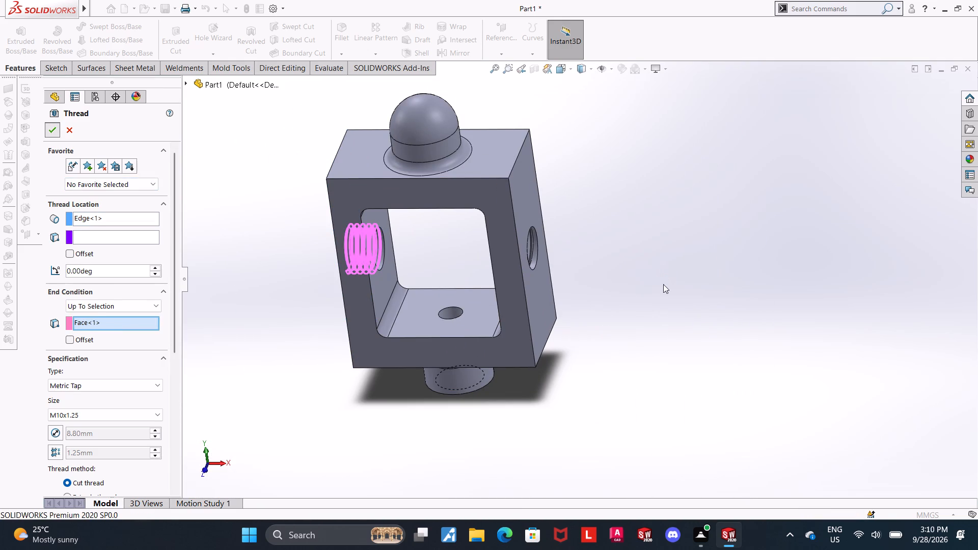
left_click(658, 286)
Examine the cut threads in both side holes and check the -X wall's thickness between its outer and inner edges.
middle_click_drag(578, 280, 587, 265)
scroll(591, 254, "up", 1)
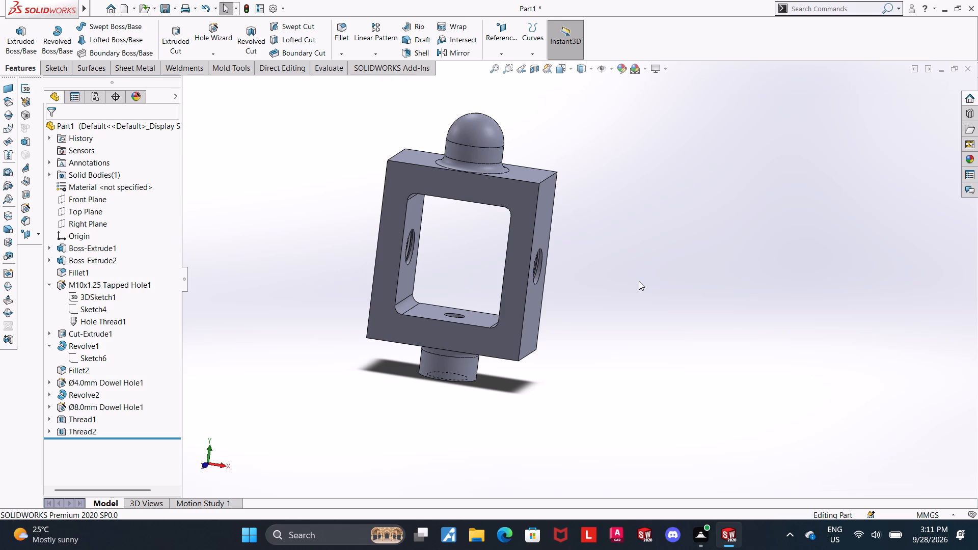
middle_click_drag(686, 210, 830, 199)
middle_click_drag(590, 230, 594, 235)
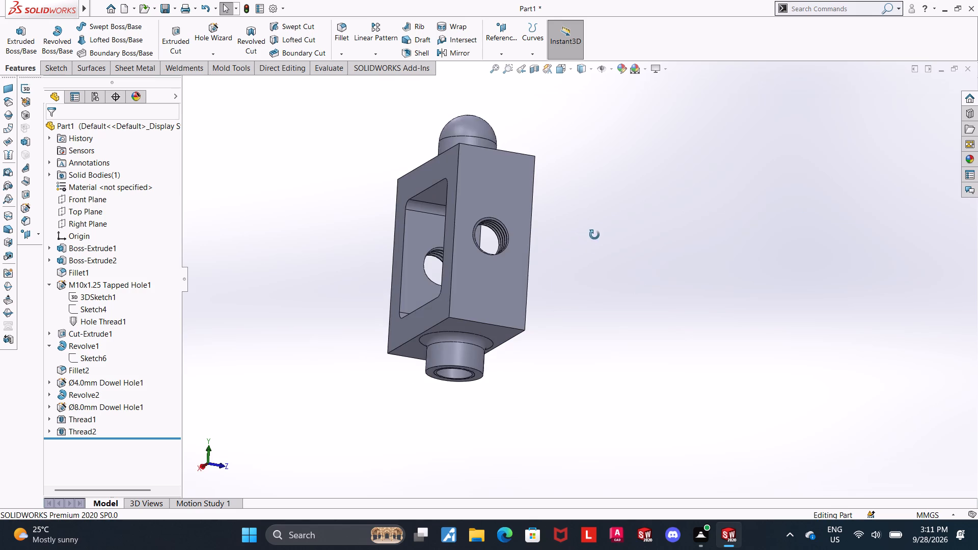
middle_click_drag(594, 235, 433, 286)
middle_click_drag(482, 255, 487, 299)
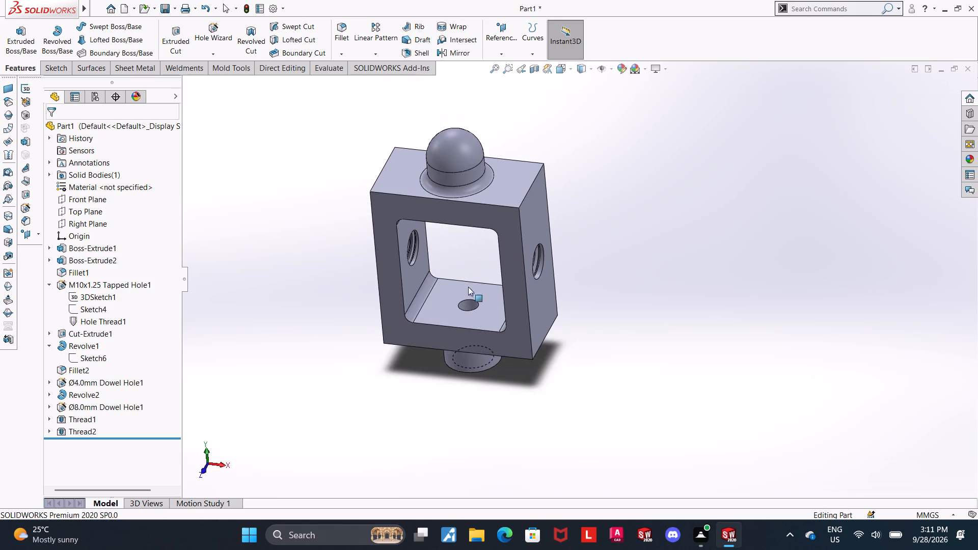
scroll(449, 293, "down", 4)
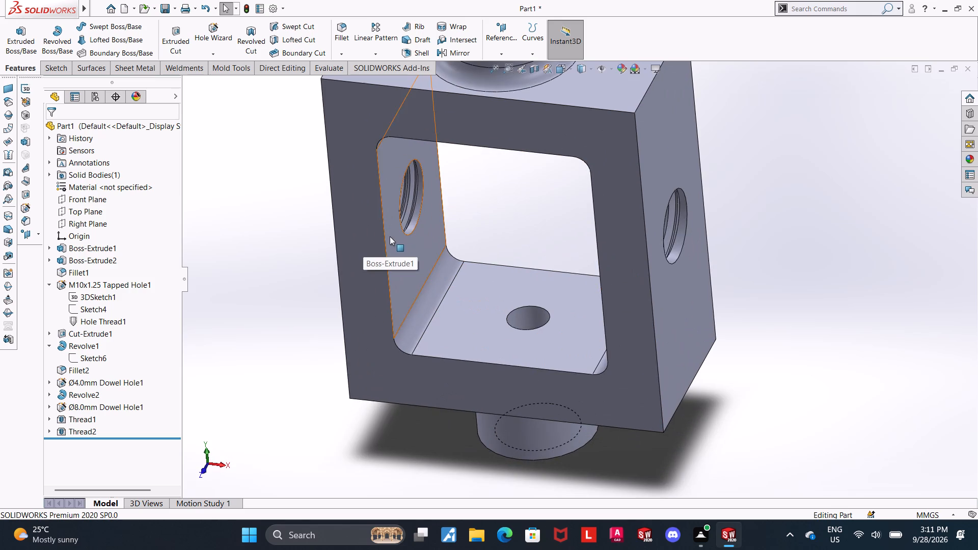
left_click(385, 238)
left_click(337, 242, "ctrl")
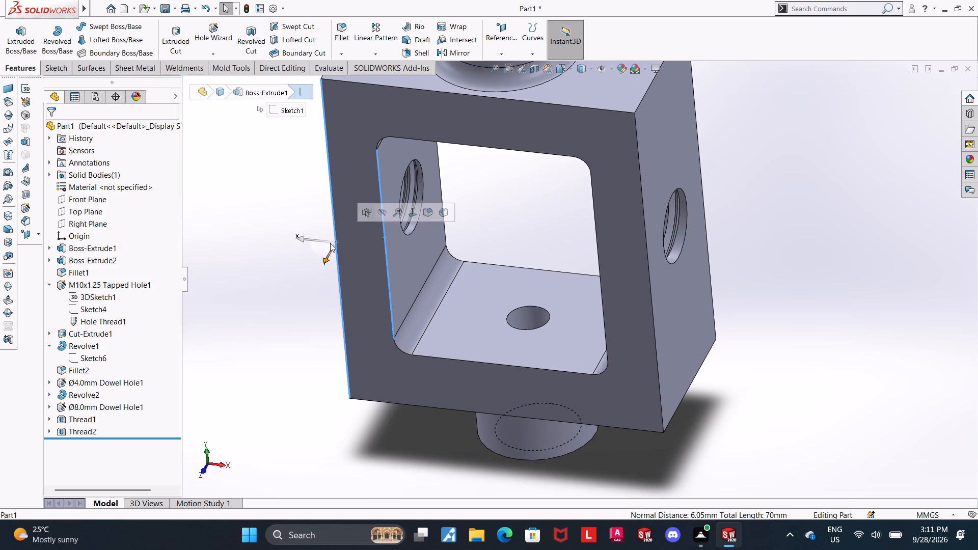
left_click(230, 279)
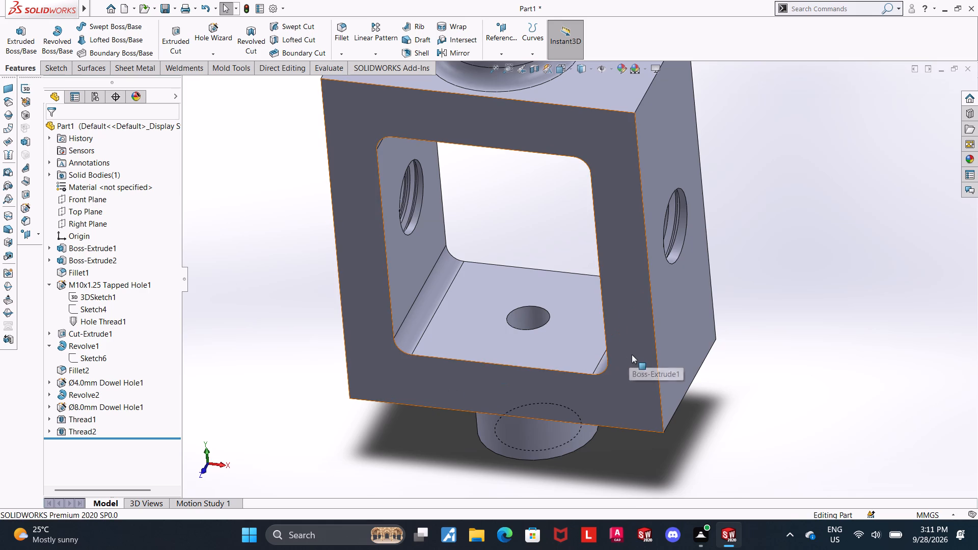
middle_click_drag(574, 340, 617, 290)
scroll(508, 269, "up", 5)
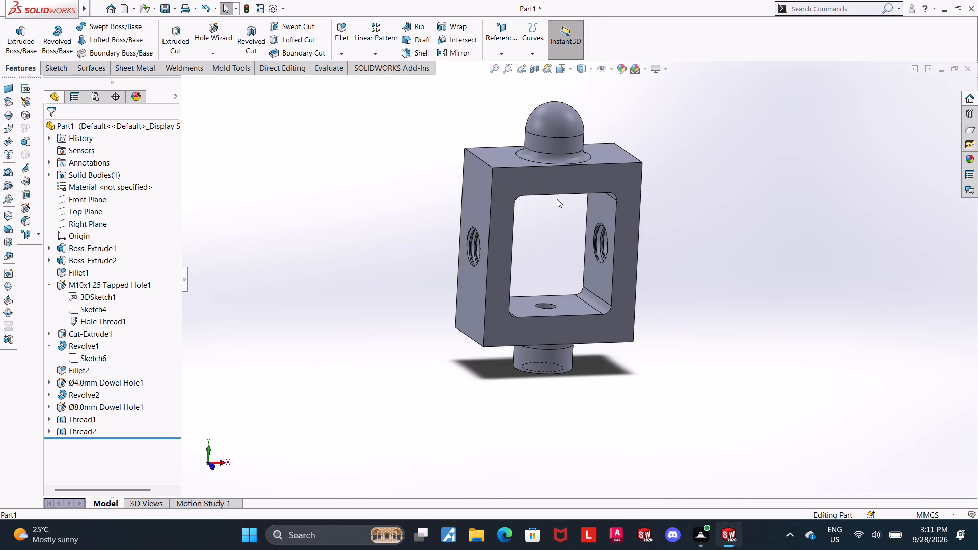
Sketch a center rectangle about 34 mm tall on the frame's front face, centered on the origin and surrounding the opening.
left_click(549, 195)
left_click(590, 167)
left_click(99, 450)
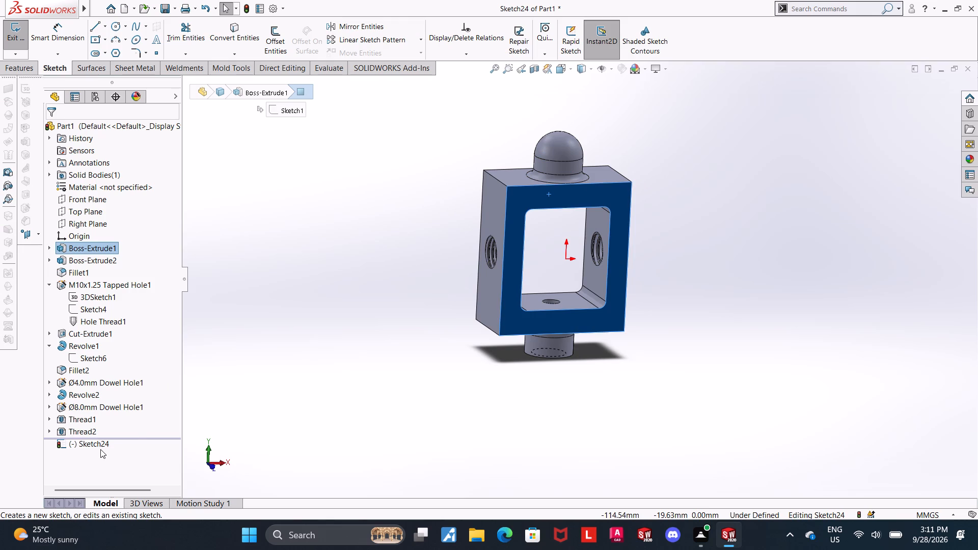
left_click(103, 446)
left_click(124, 431)
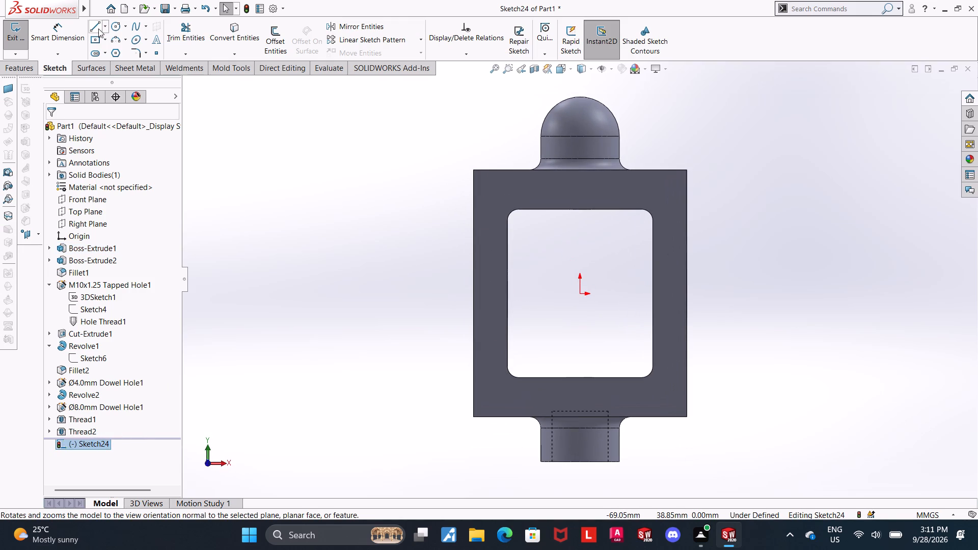
left_click(99, 39)
left_click(582, 295)
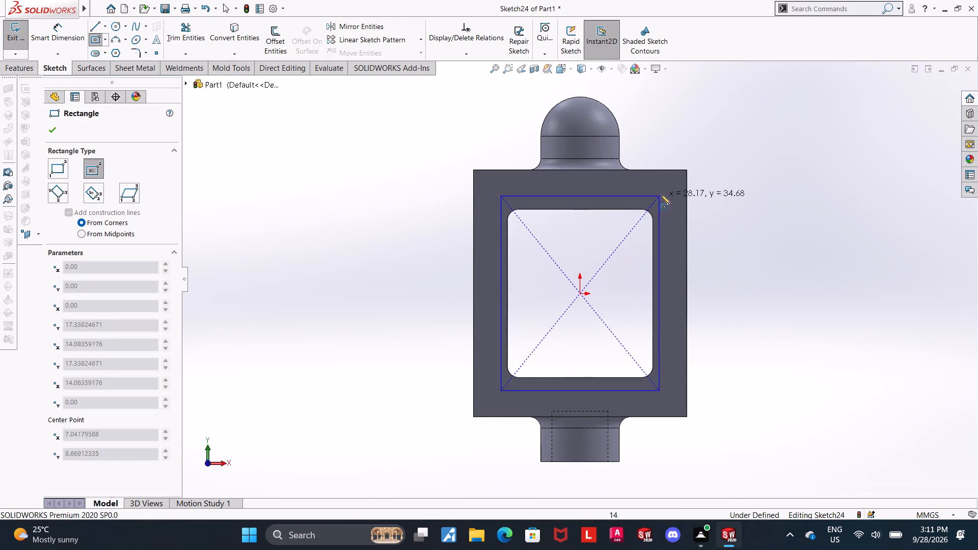
left_click(667, 199)
key("Escape")
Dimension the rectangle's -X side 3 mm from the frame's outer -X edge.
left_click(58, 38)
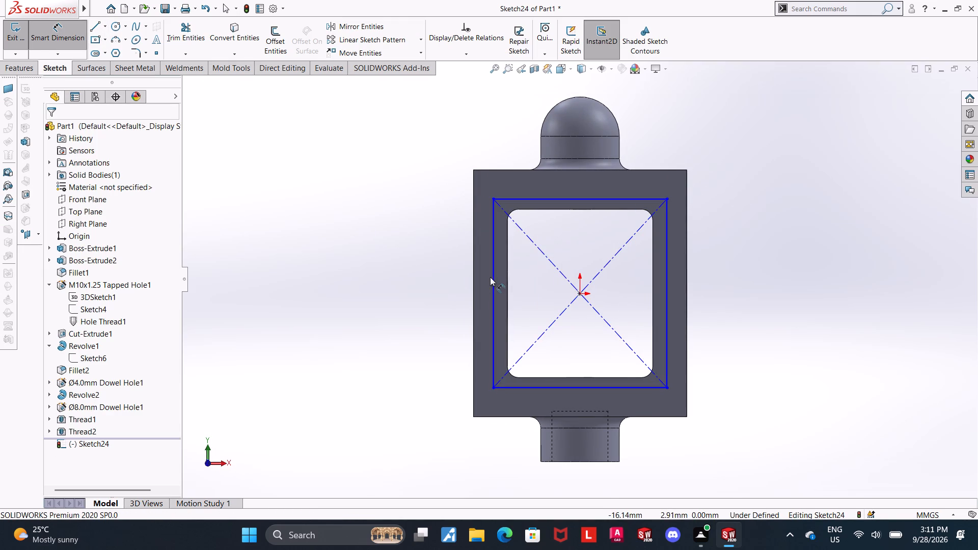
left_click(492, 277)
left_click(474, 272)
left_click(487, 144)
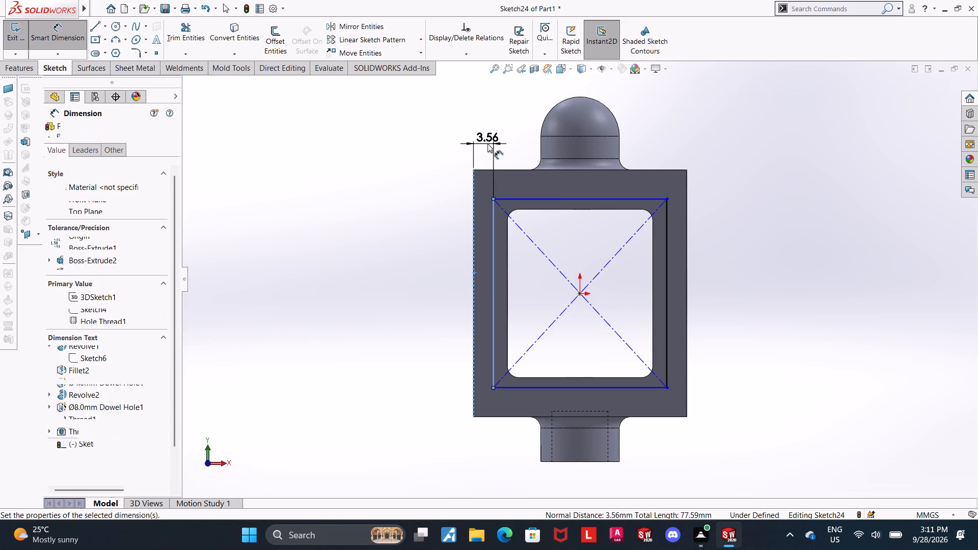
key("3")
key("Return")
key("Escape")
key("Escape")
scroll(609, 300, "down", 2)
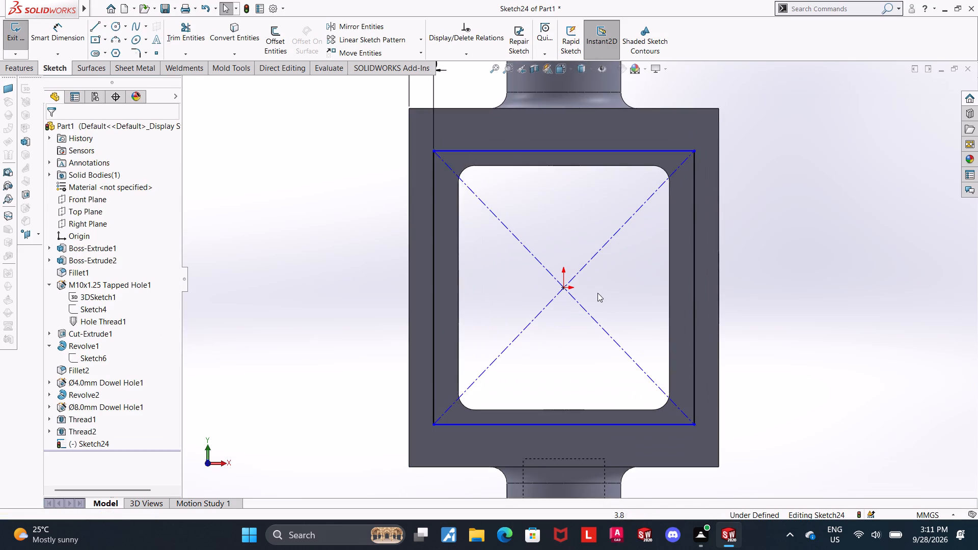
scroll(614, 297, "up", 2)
Dimension the rectangle's height between its two horizontal sides as 32 mm.
left_click(61, 38)
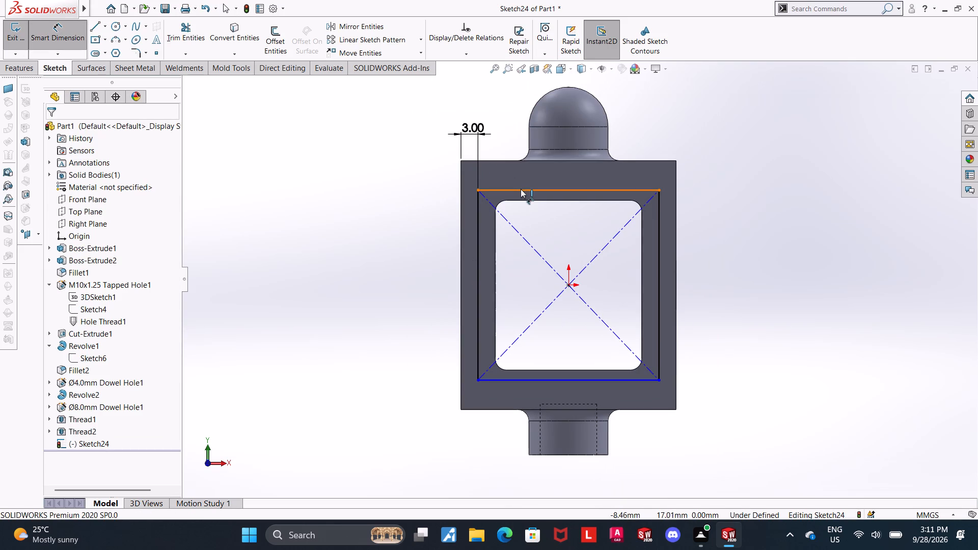
left_click(513, 190)
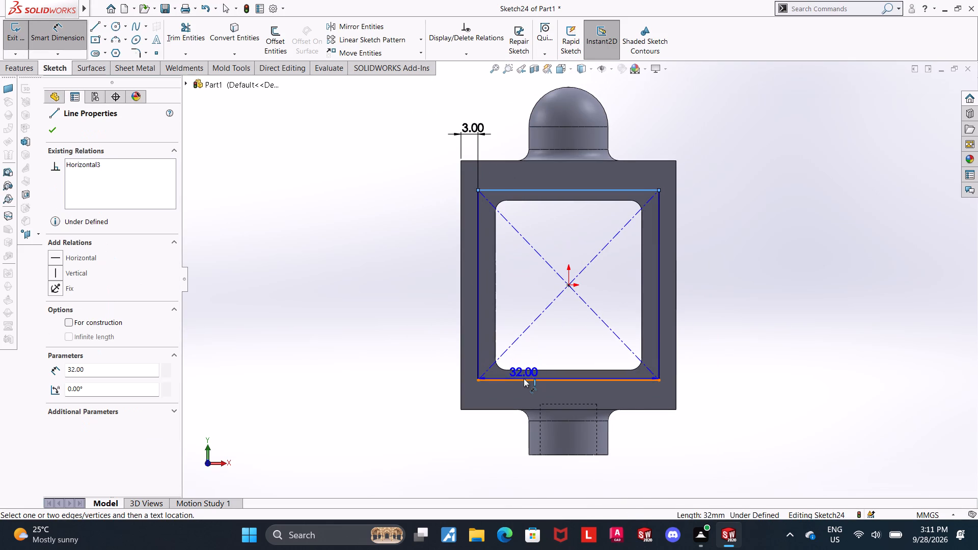
left_click(523, 378)
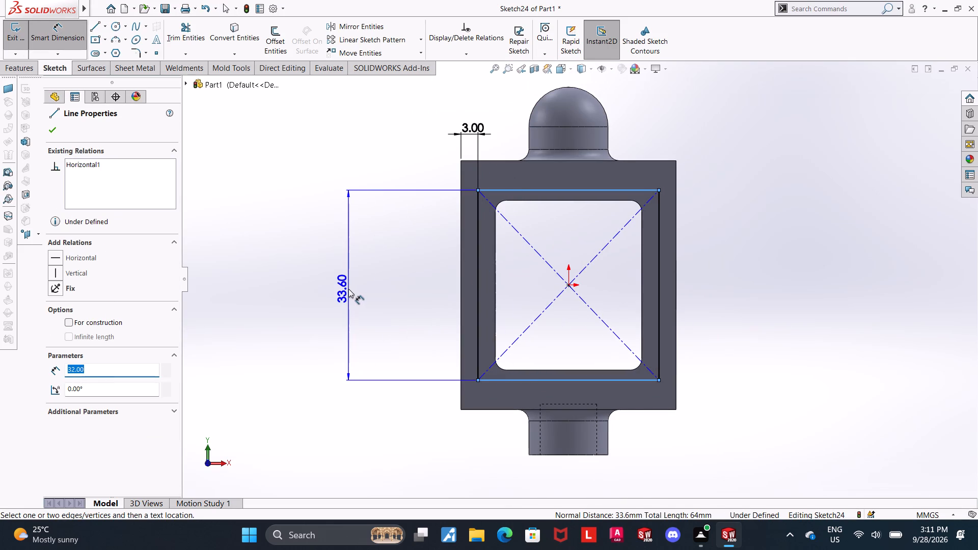
left_click(348, 289)
type("32")
key("Return")
key("Escape")
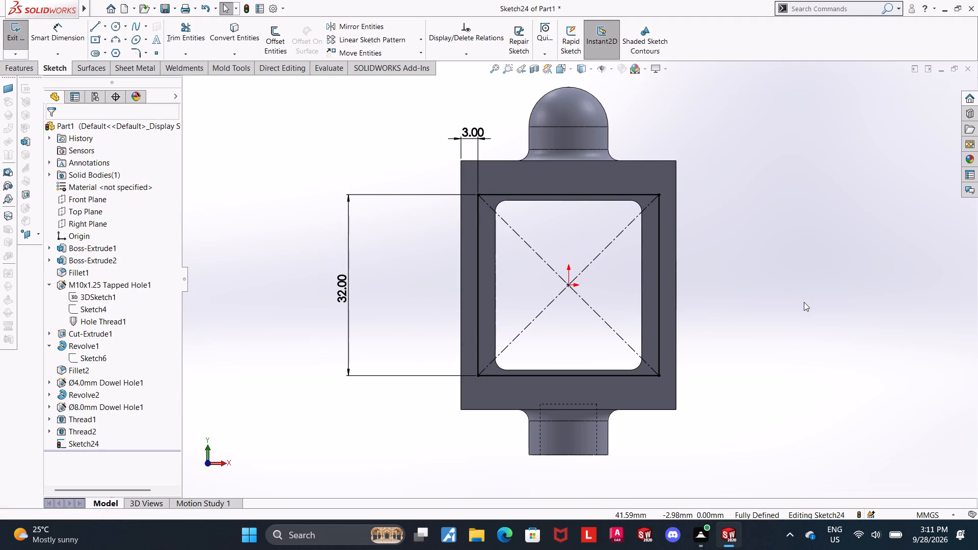
scroll(721, 311, "down", 1)
scroll(696, 305, "up", 1)
key("Escape")
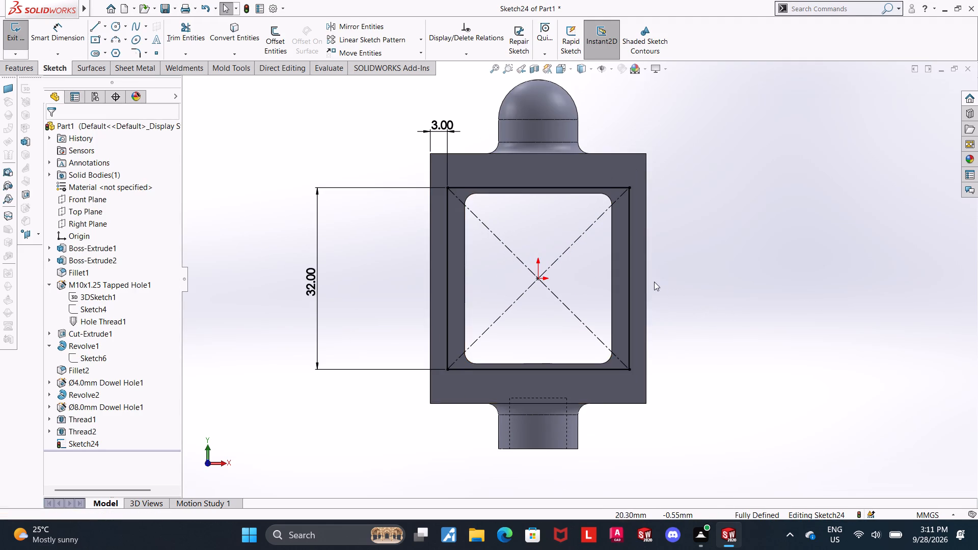
Replace the 3 mm outer-edge dimension with a 3 mm dimension from the rectangle's -X side to the opening's -X edge.
scroll(641, 280, "down", 1)
scroll(621, 276, "up", 1)
scroll(409, 141, "down", 1)
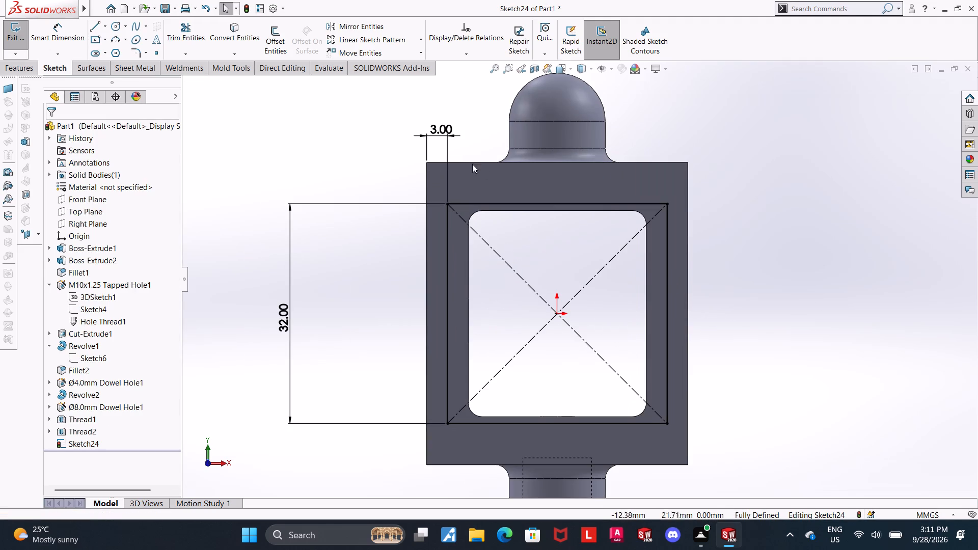
right_click(429, 128)
left_click(461, 252)
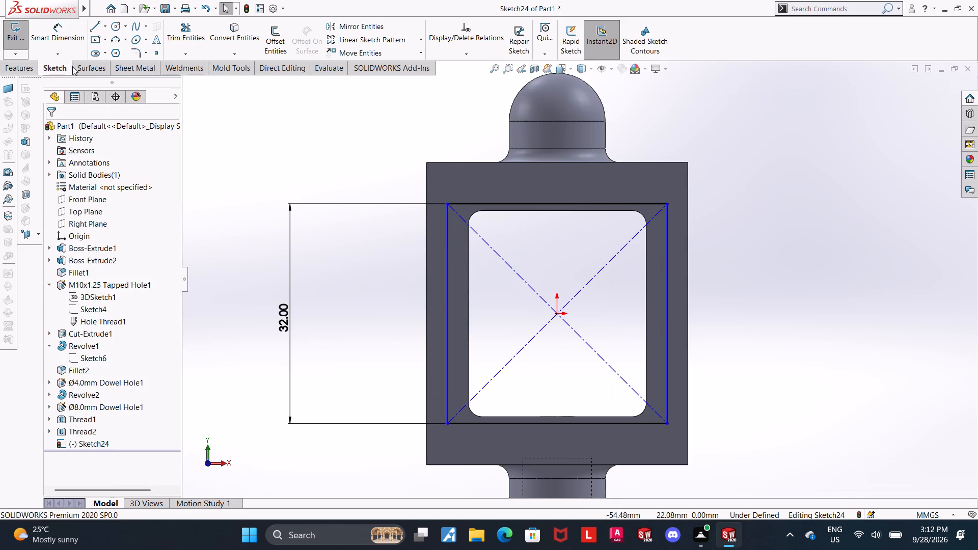
left_click(56, 37)
left_click(445, 262)
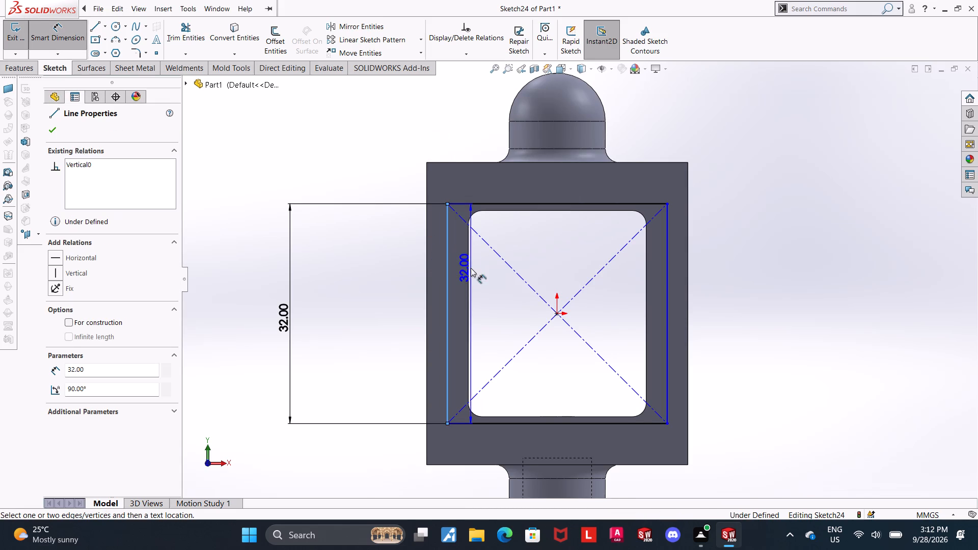
left_click(467, 268)
left_click(462, 115)
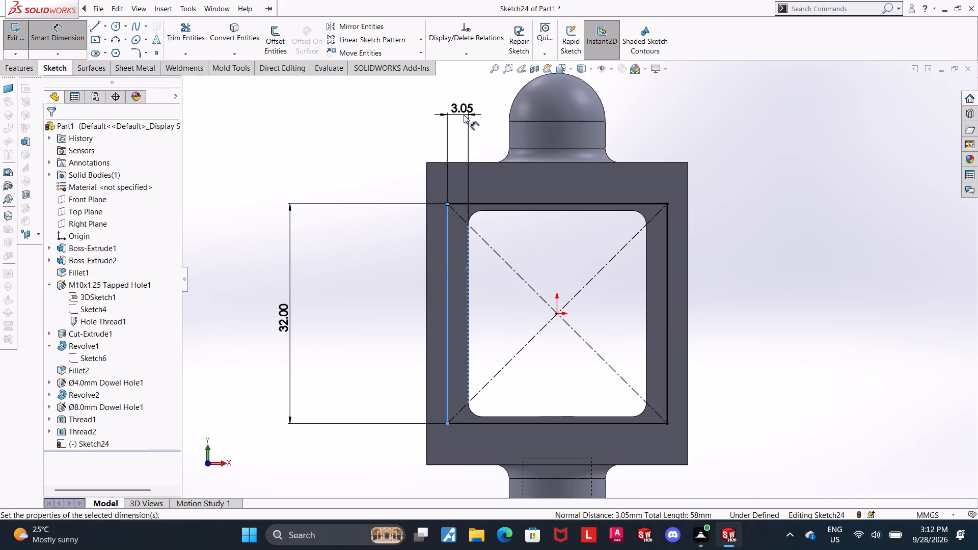
key("3")
key("Return")
key("Escape")
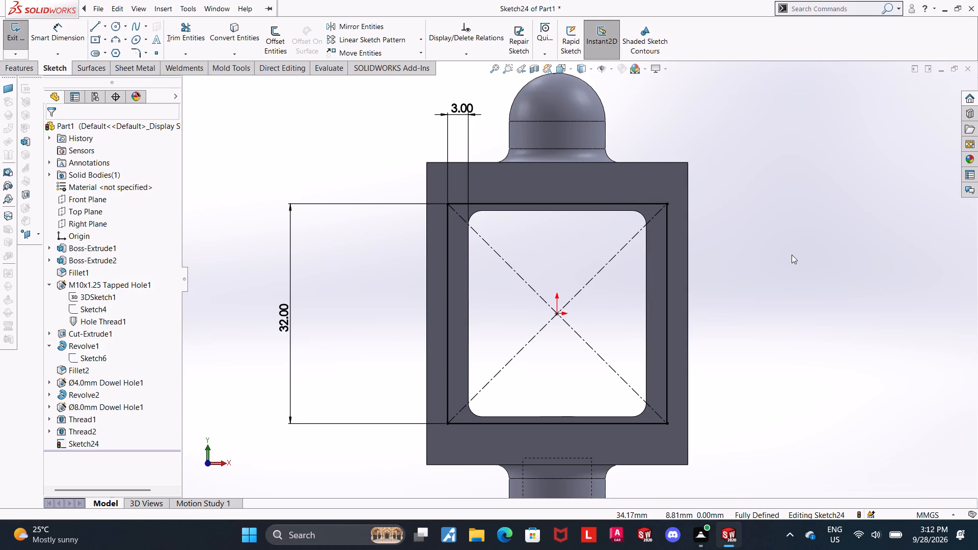
Convert all four sides of the rectangle to construction geometry.
left_click(492, 422)
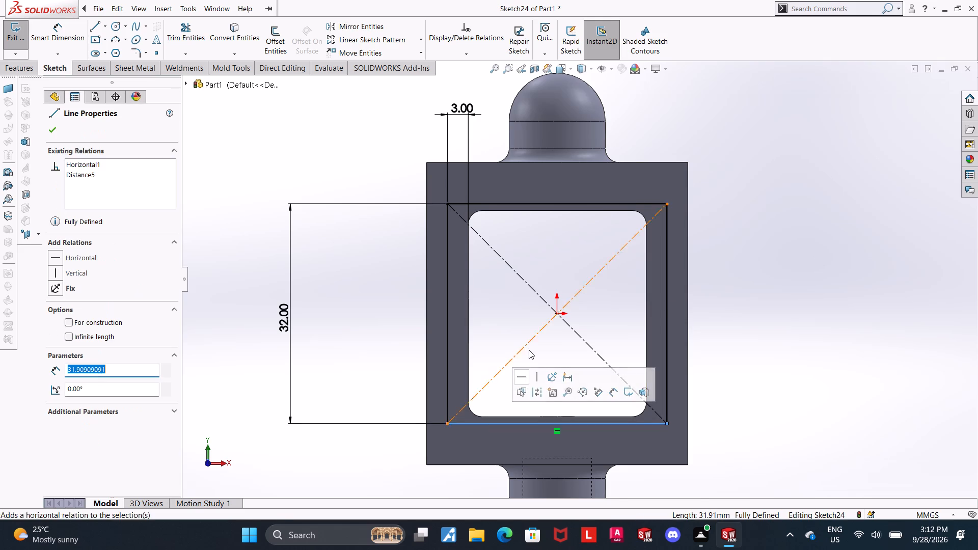
left_click(448, 360, "ctrl")
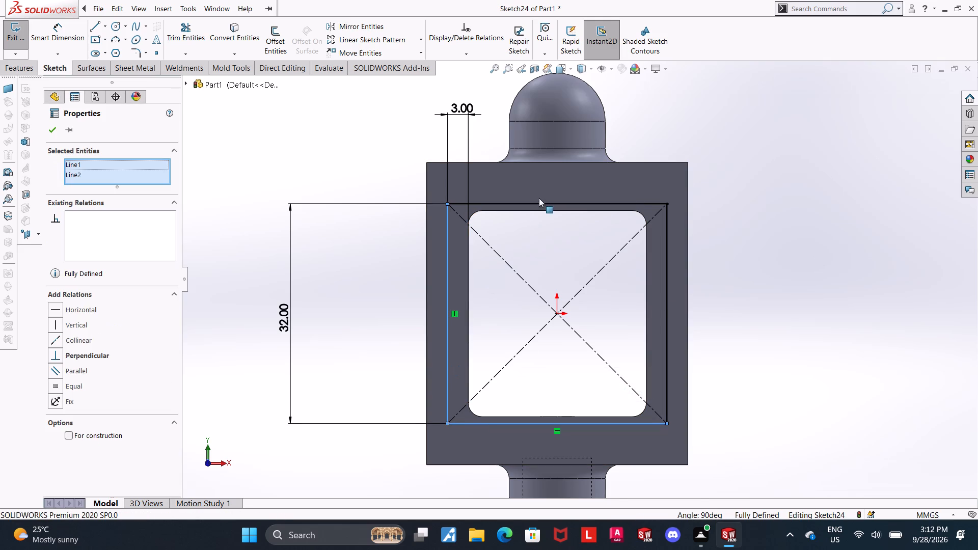
left_click(541, 202, "ctrl")
left_click(667, 267, "ctrl")
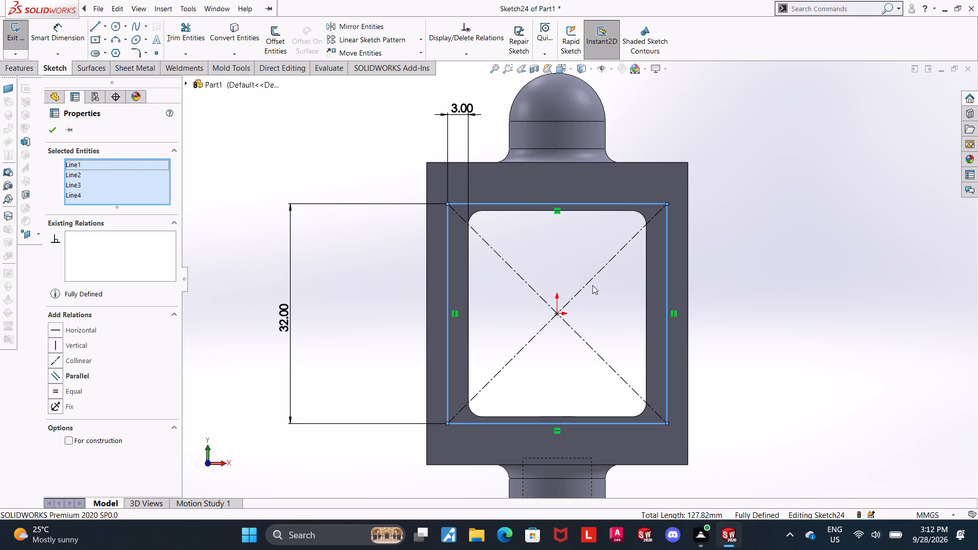
right_click(666, 273)
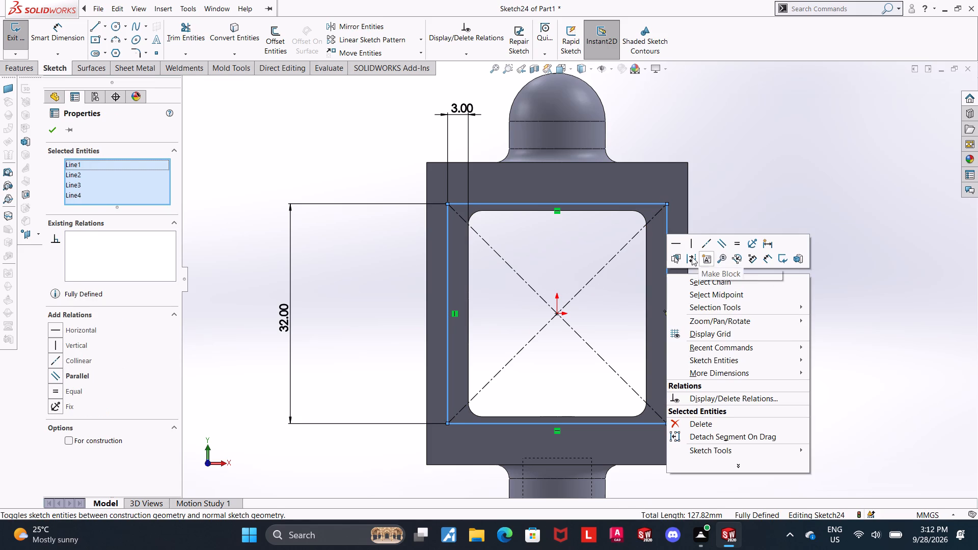
left_click(692, 257)
left_click(836, 270)
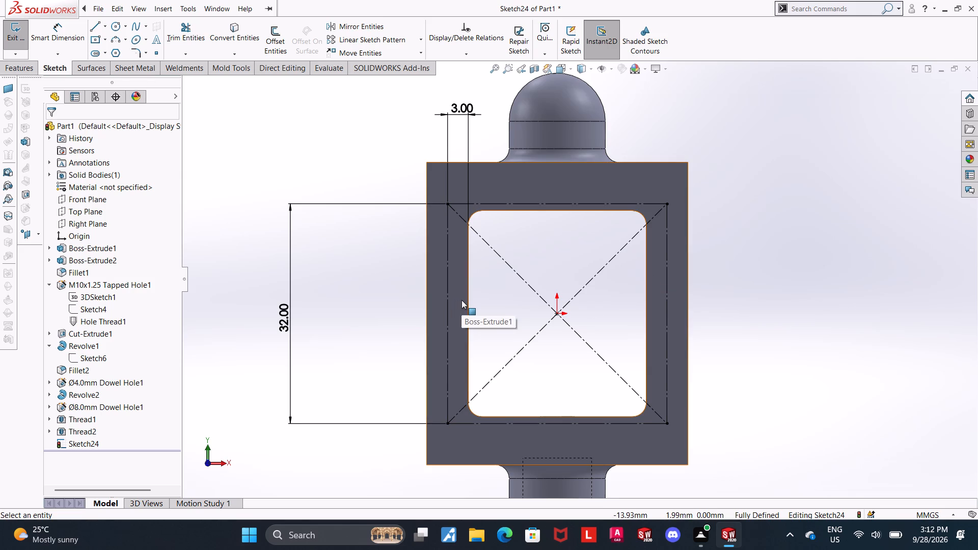
Switch the model display to Wireframe.
left_click(584, 71)
left_click(584, 137)
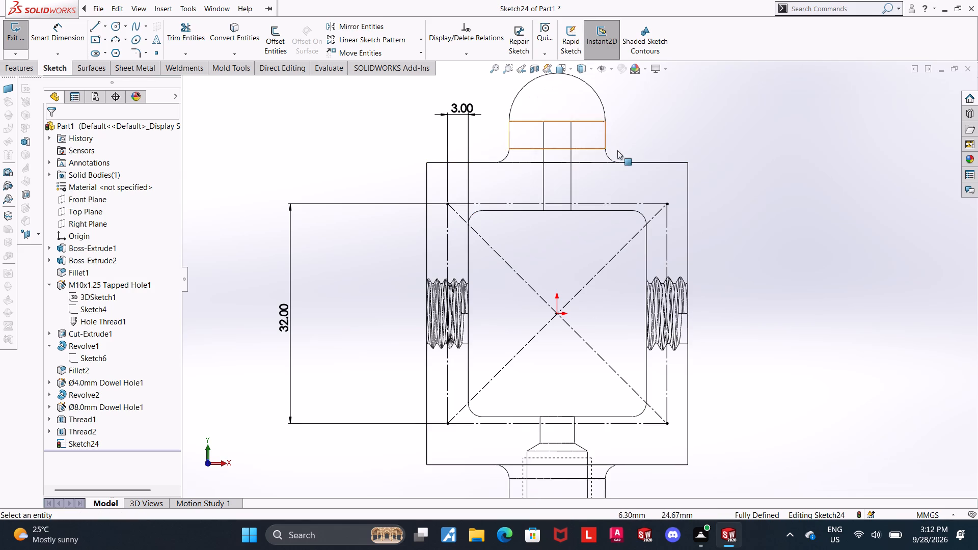
left_click(780, 233)
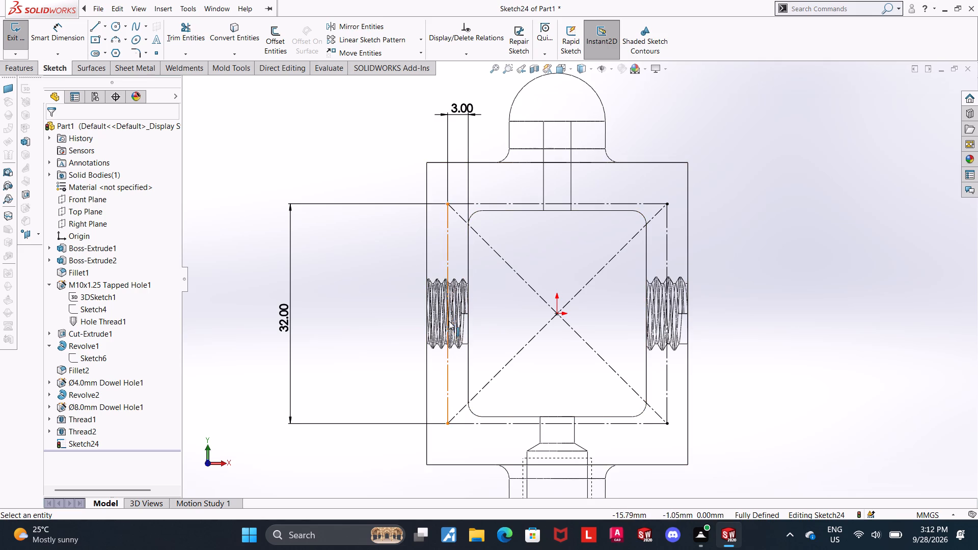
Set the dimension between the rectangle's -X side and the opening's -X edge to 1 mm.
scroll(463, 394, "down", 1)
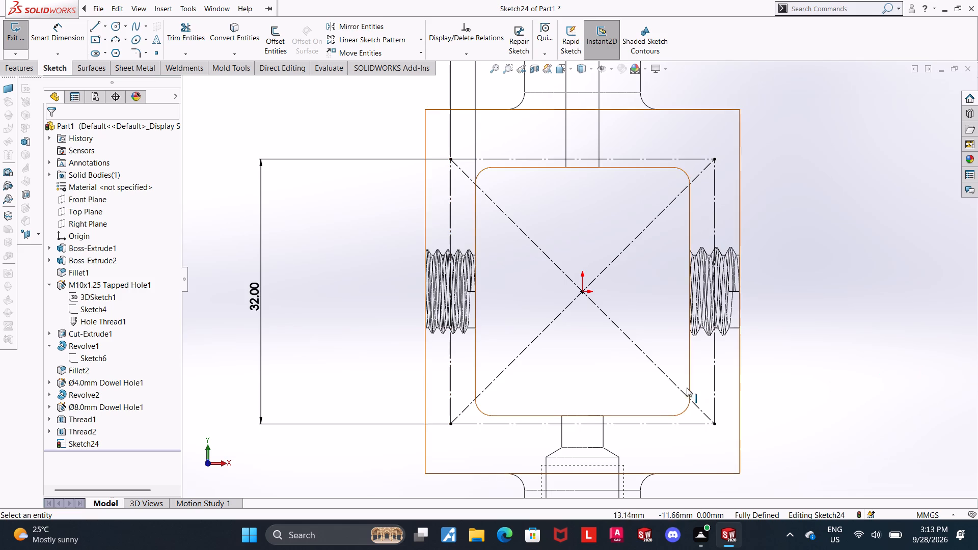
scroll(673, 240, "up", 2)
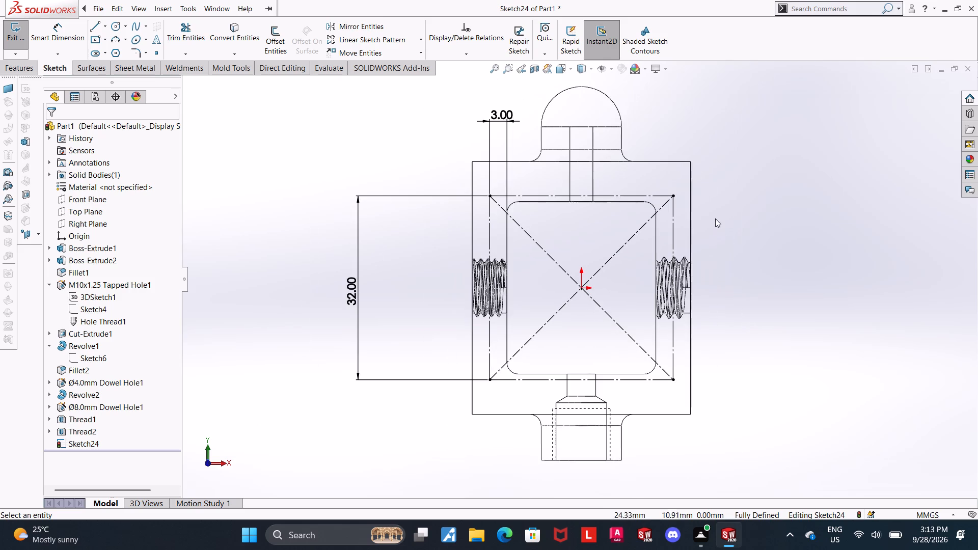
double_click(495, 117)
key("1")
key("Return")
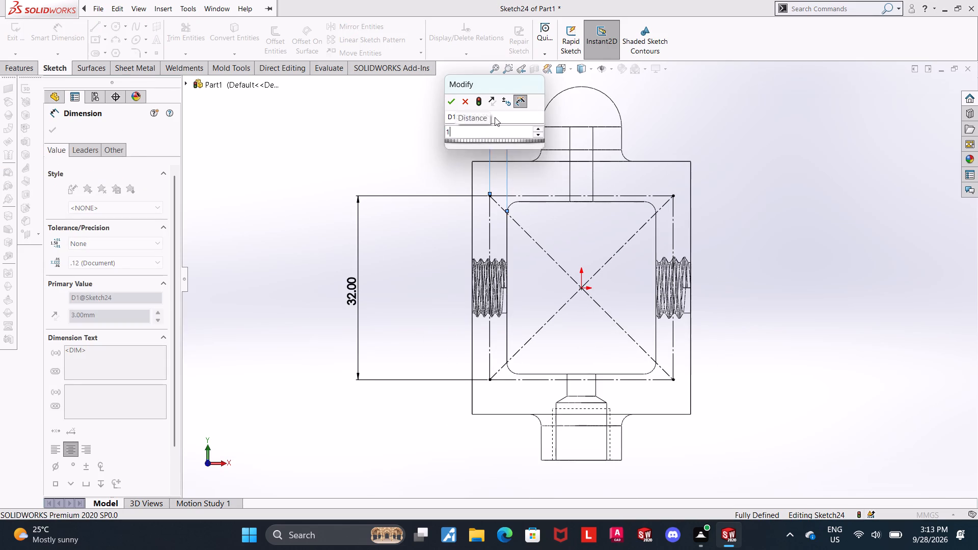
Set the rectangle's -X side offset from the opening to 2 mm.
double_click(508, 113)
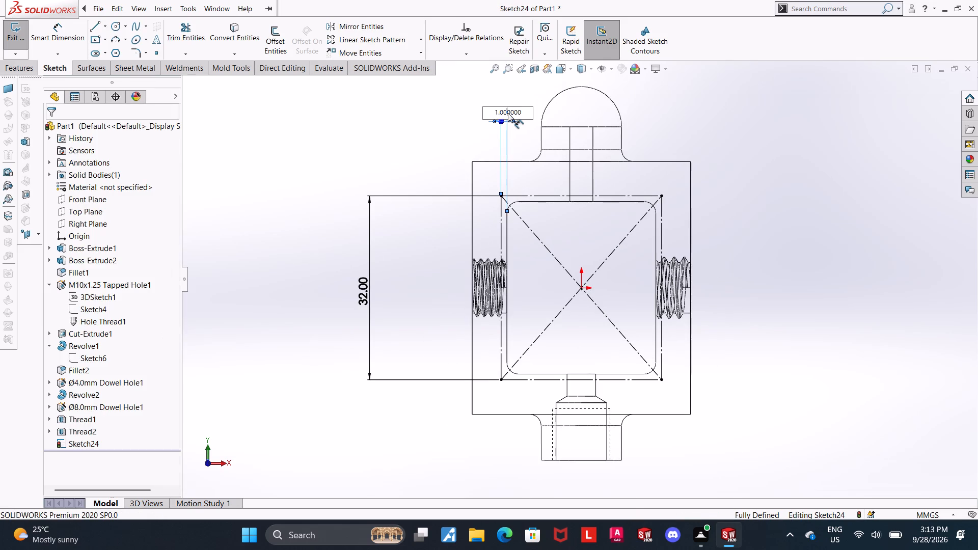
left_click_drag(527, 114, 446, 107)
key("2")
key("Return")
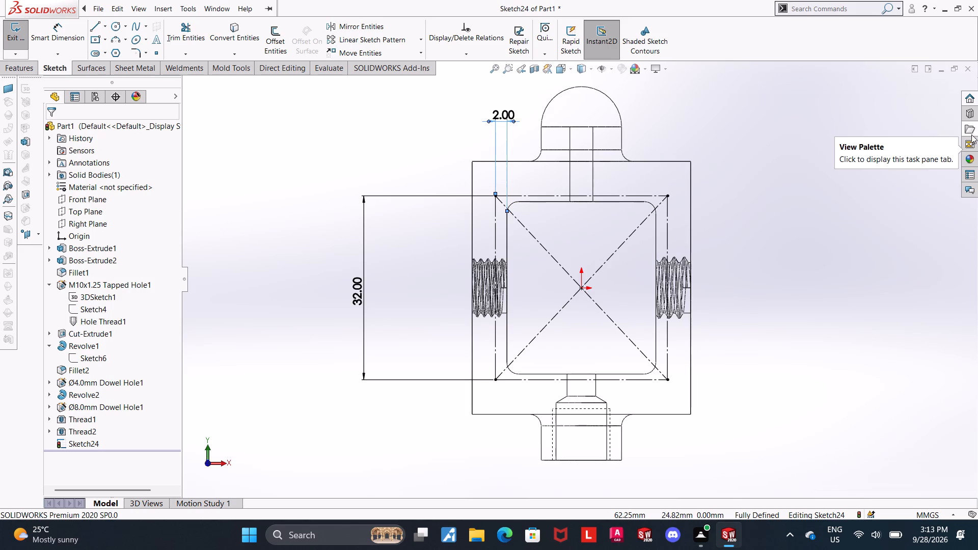
Set the dimension between the rectangle's -X side and the opening's -X edge to 2.5 mm.
scroll(860, 216, "down", 1)
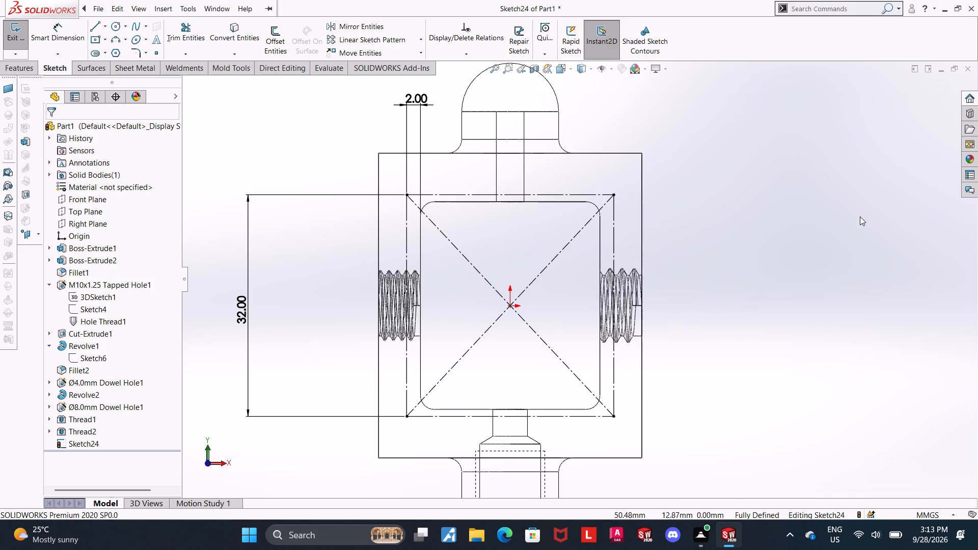
scroll(442, 191, "up", 1)
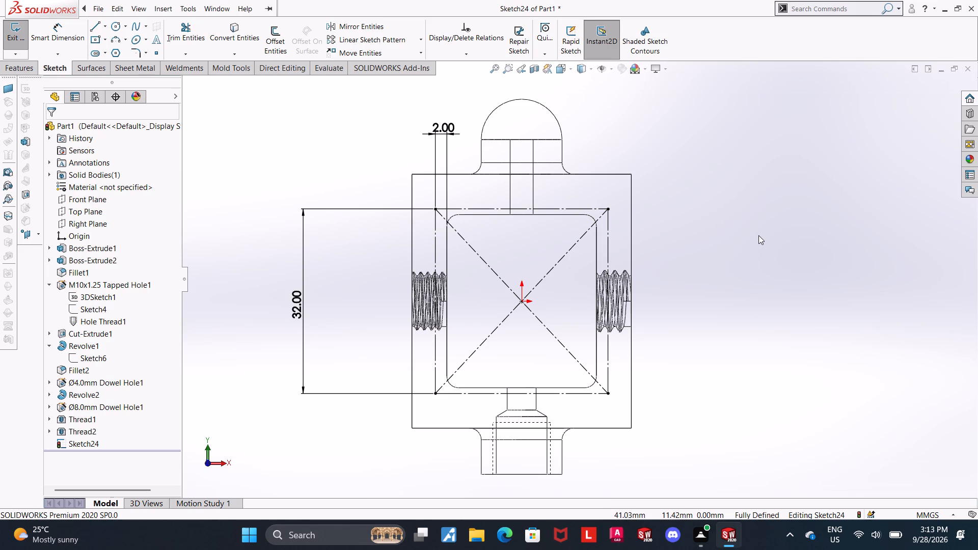
scroll(477, 367, "down", 2)
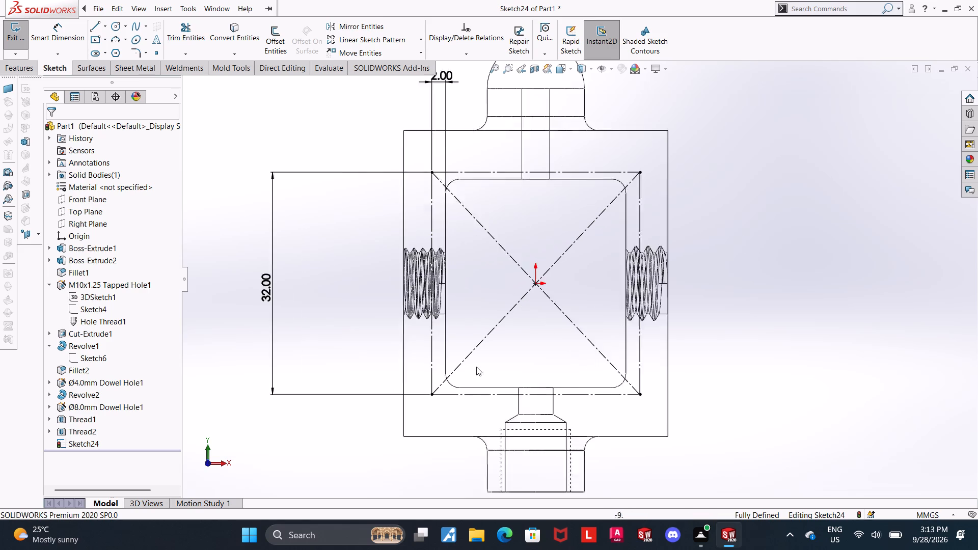
scroll(771, 280, "up", 1)
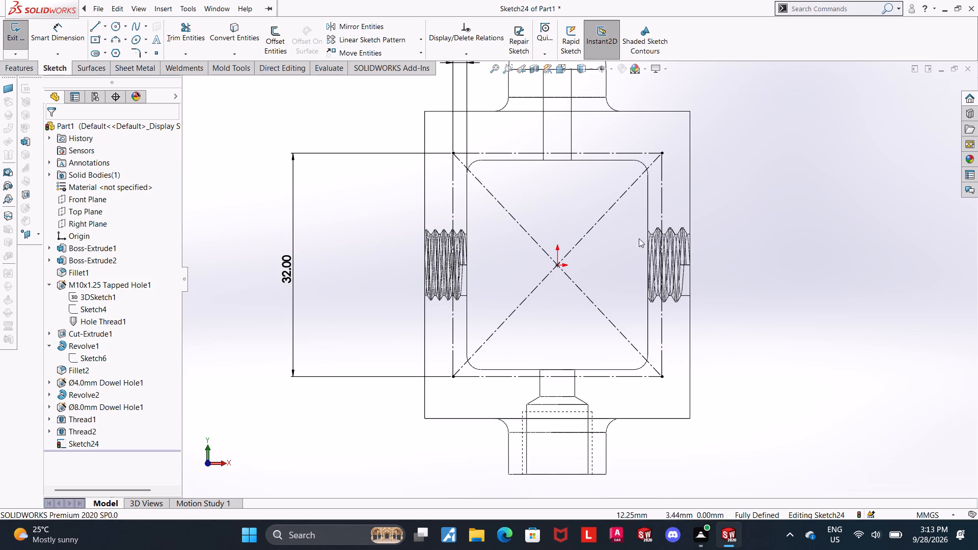
scroll(637, 237, "up", 2)
double_click(503, 123)
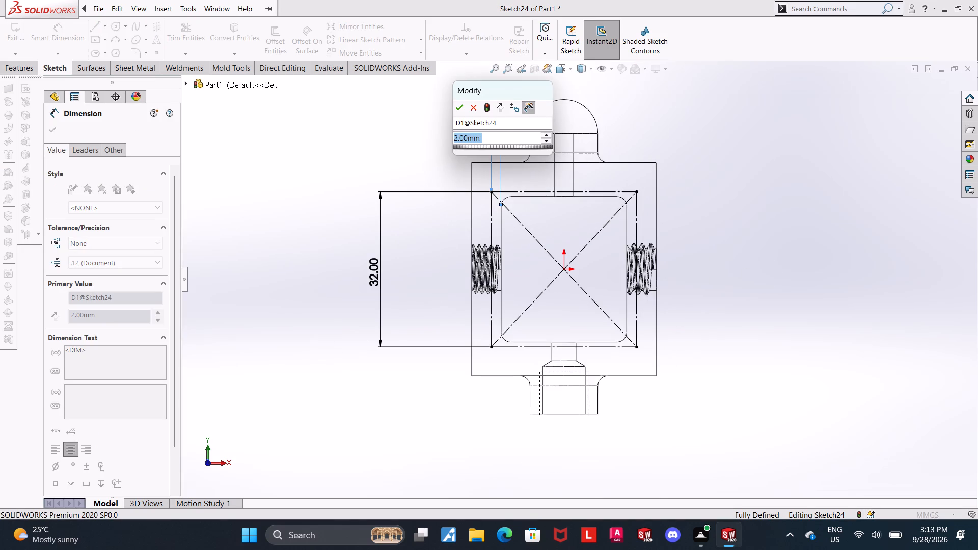
key("1")
key("BackSpace")
type("2.,")
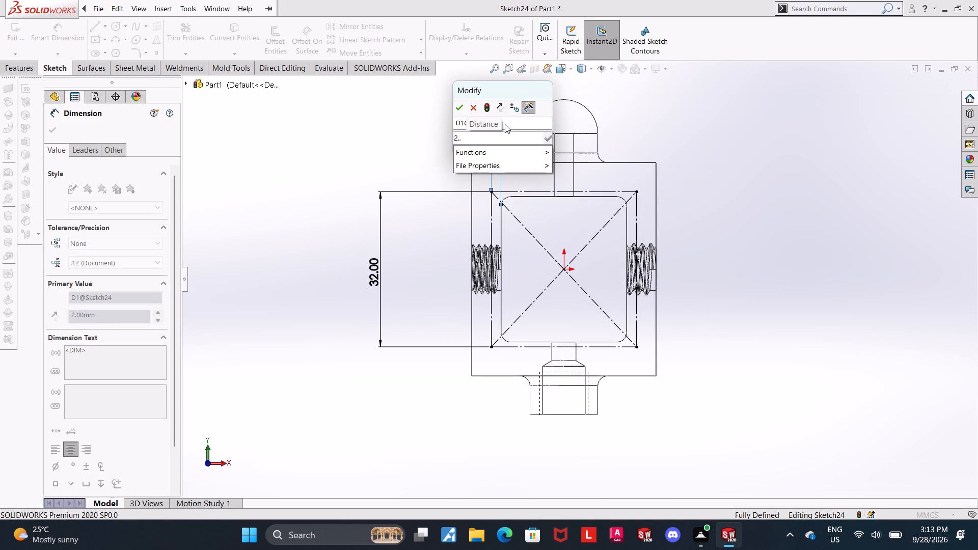
key("BackSpace")
key("5")
key("Return")
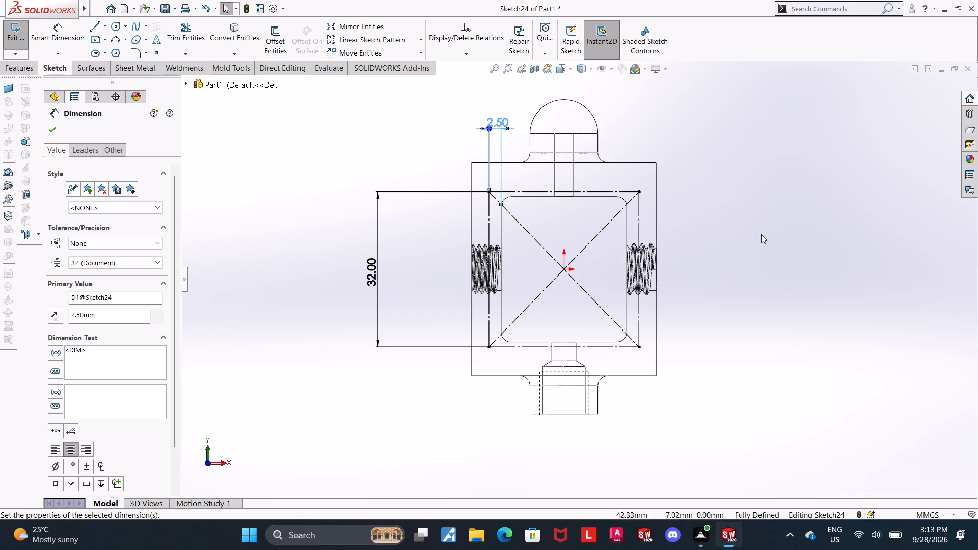
left_click(48, 127)
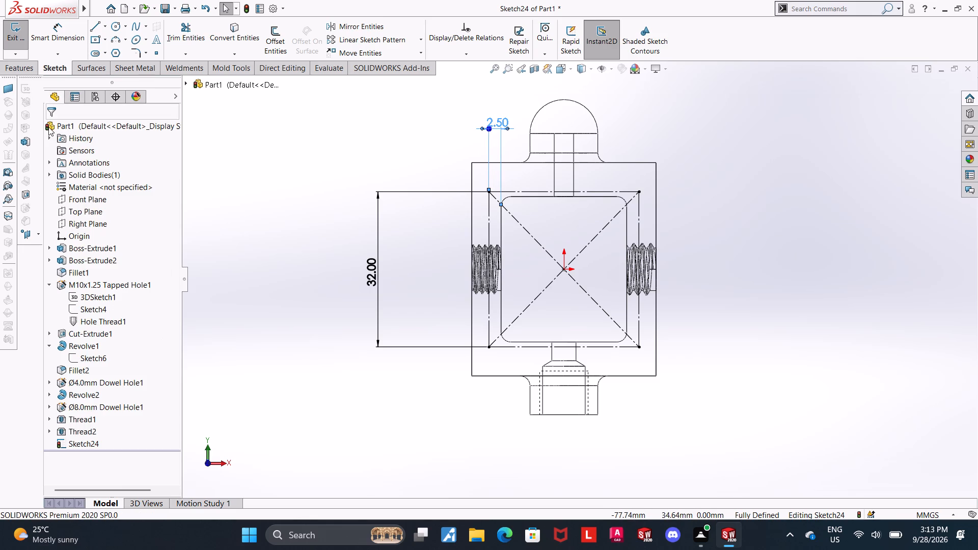
Switch the model display to Shaded With Edges.
left_click(575, 68)
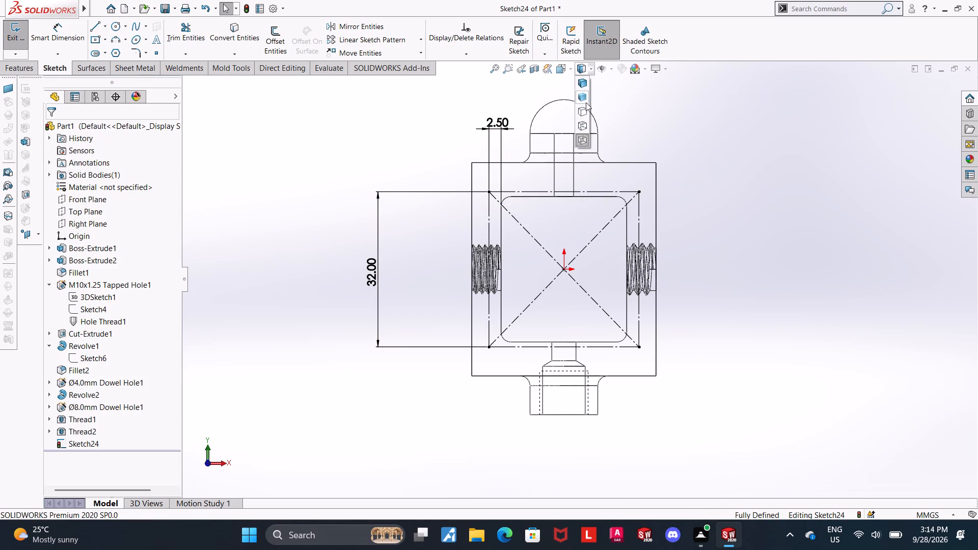
left_click(577, 88)
Sketch a circle about 9 mm in diameter centred on the construction rectangle's upper -X corner.
scroll(575, 218, "down", 3)
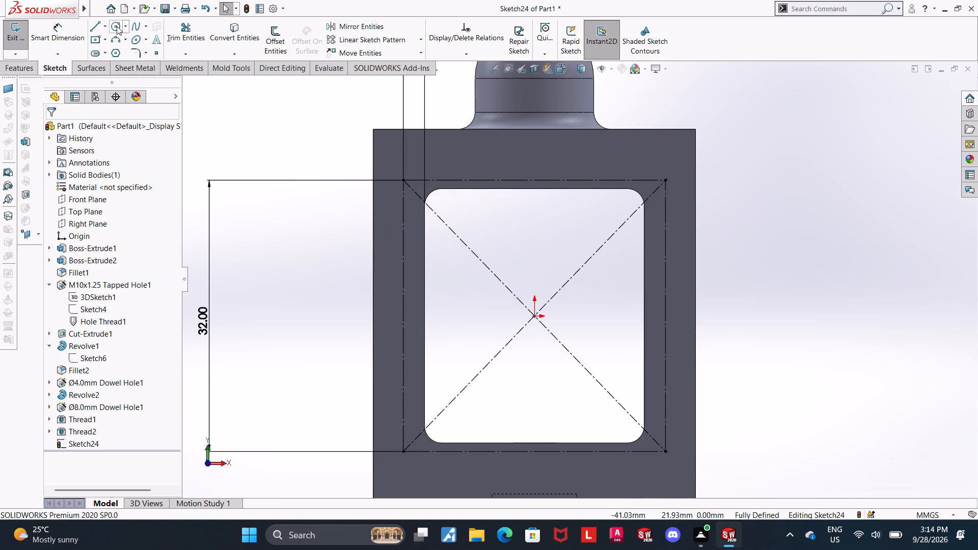
left_click(117, 26)
left_click(402, 181)
left_click(429, 152)
key("Escape")
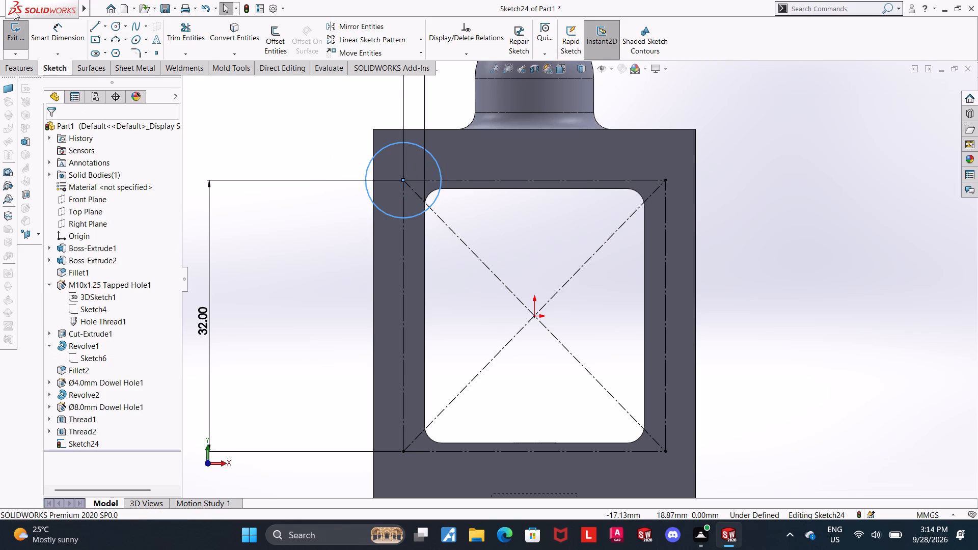
Dimension the corner circle's diameter as 4 mm and place the dimension text clear of the frame, beyond its -X side.
left_click(47, 20)
left_click(389, 144)
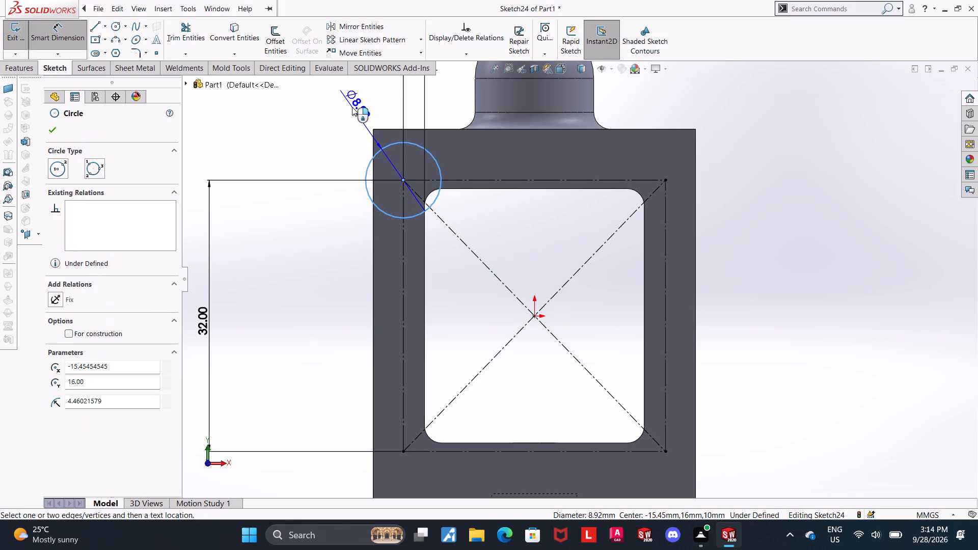
left_click(352, 107)
key("4")
key("Return")
key("backslash")
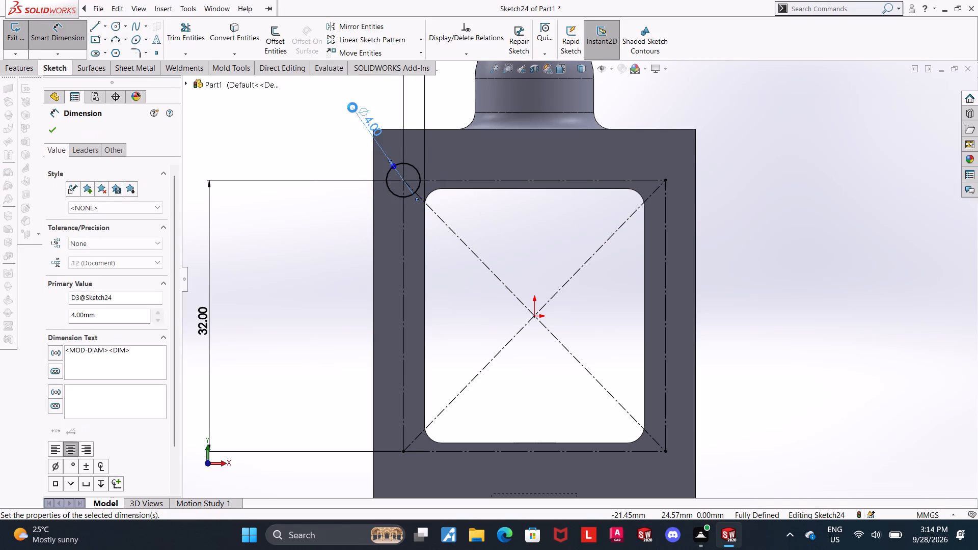
key("Escape")
left_click_drag(374, 121, 308, 128)
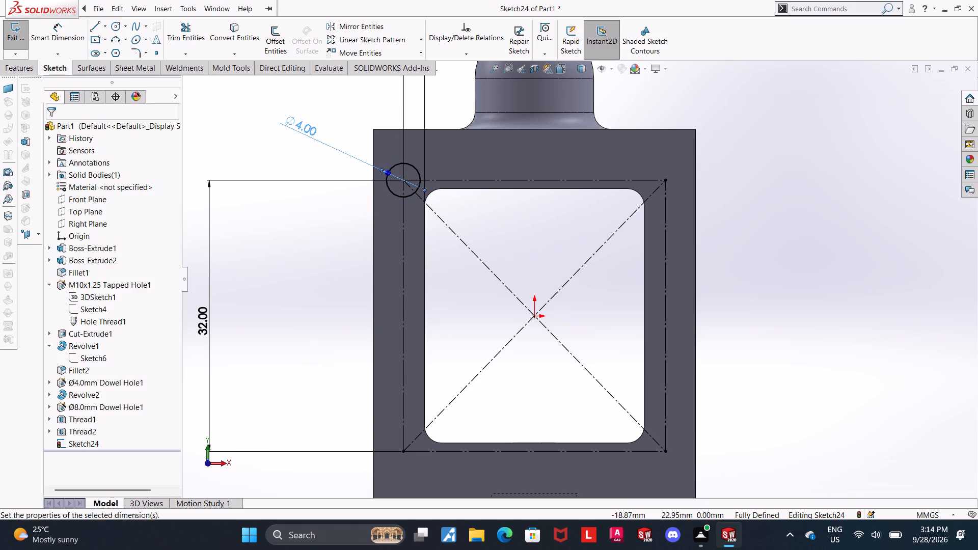
left_click(805, 227)
key("Escape")
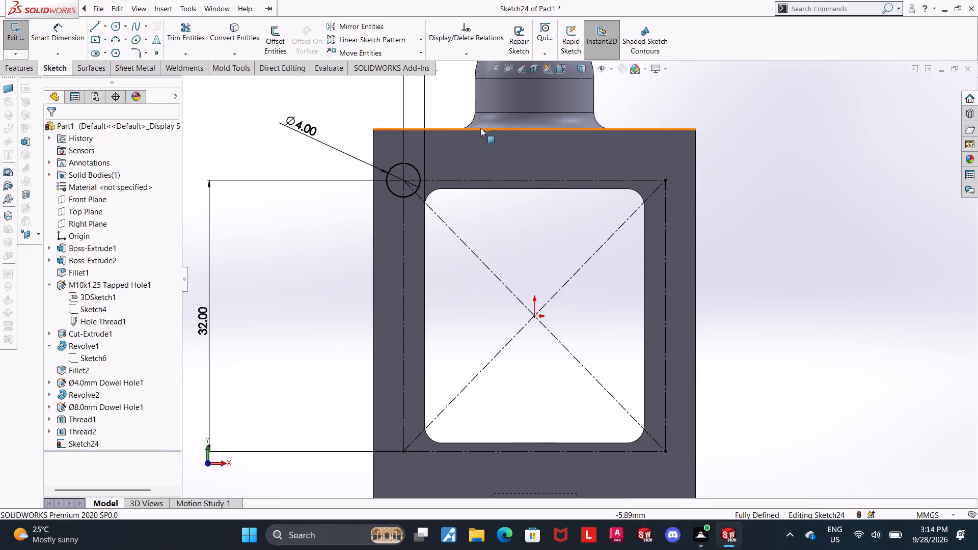
Sketch circles centred on the construction rectangle's other three corners, the lower +X one about 5 mm in diameter.
left_click(117, 24)
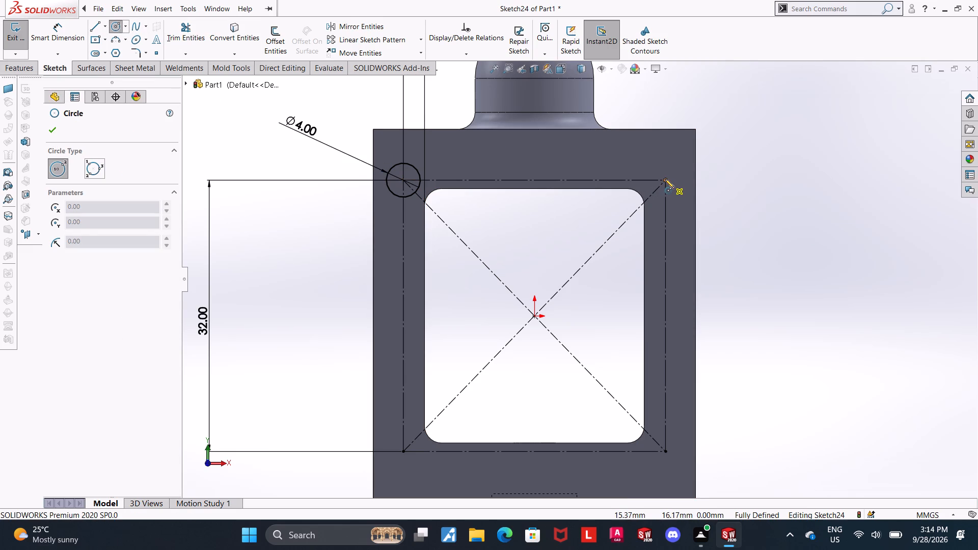
left_click(665, 179)
left_click(677, 167)
key("Escape")
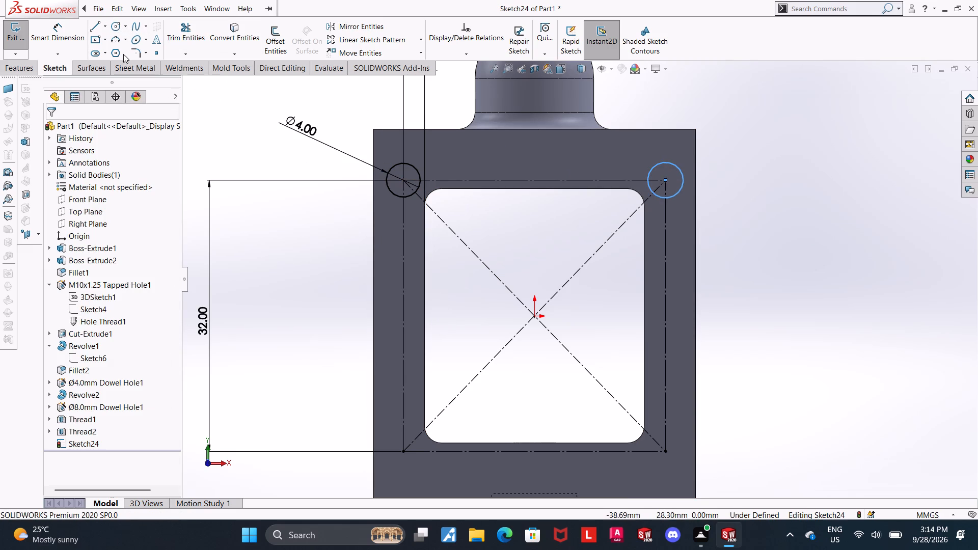
left_click(113, 25)
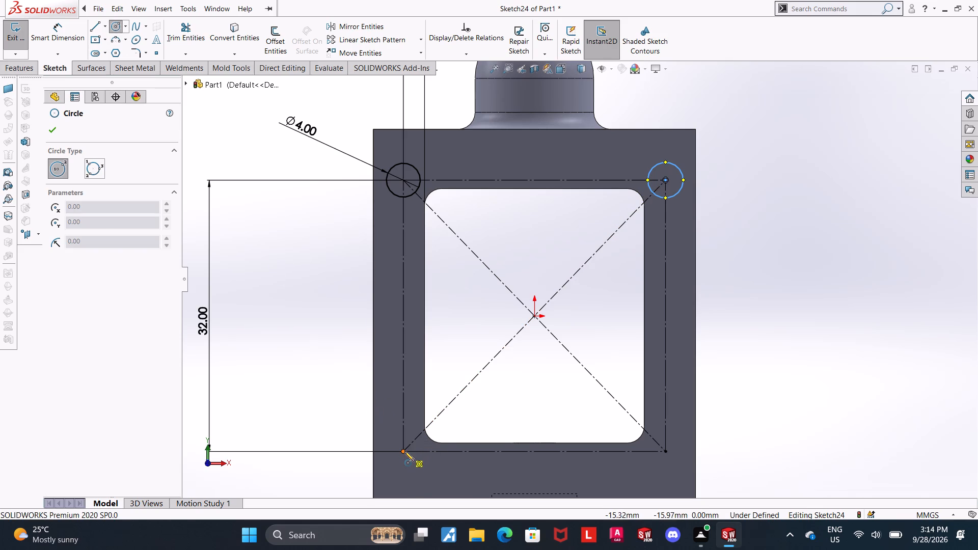
left_click(404, 451)
left_click(414, 435)
key("Escape")
left_click(117, 24)
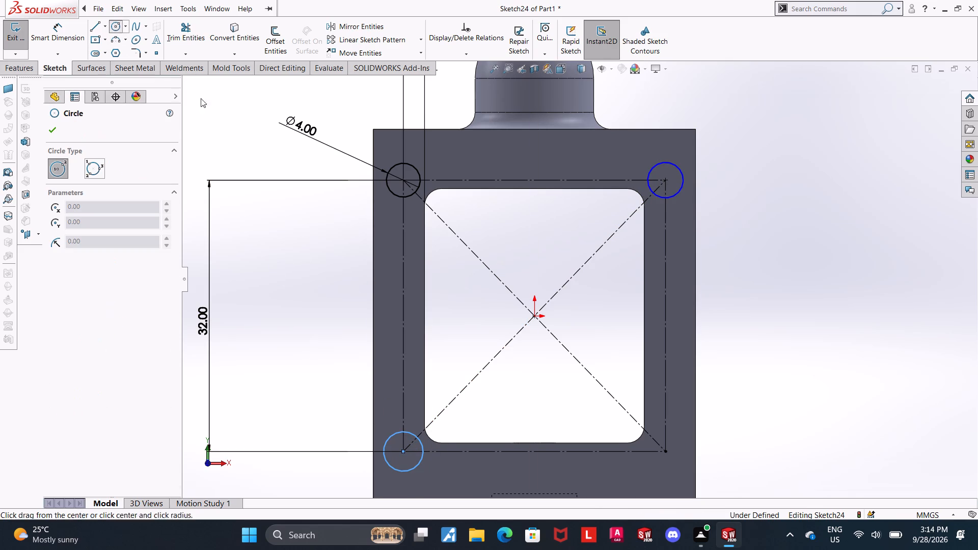
left_click(665, 451)
left_click(682, 437)
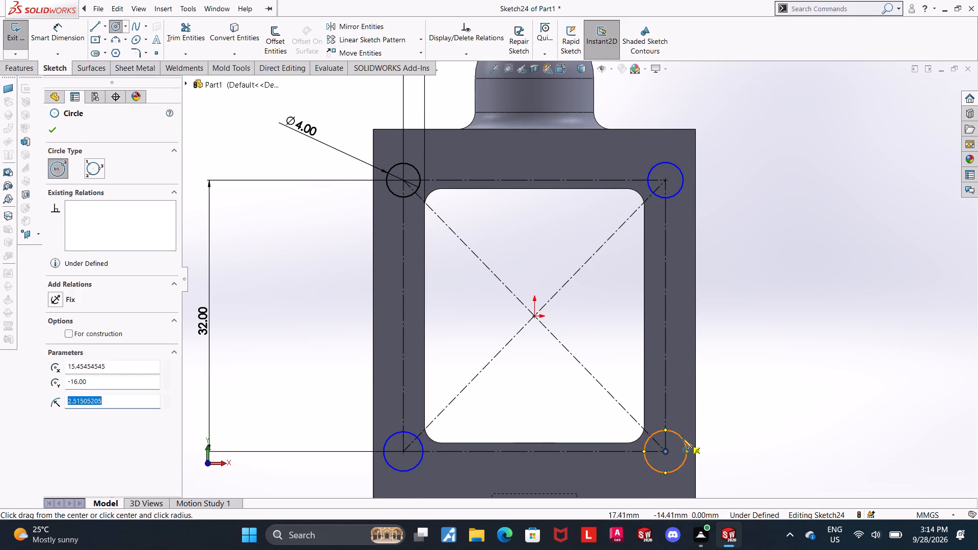
key("Escape")
key("Escape")
key("Escape")
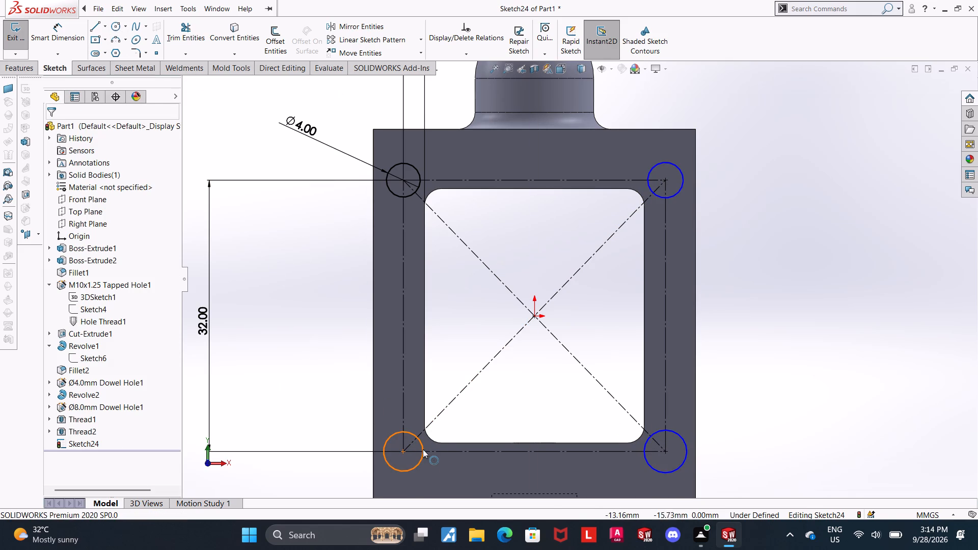
Apply an Equal relation to the three undimensioned corner circles.
left_click(423, 449)
left_click(682, 438, "ctrl")
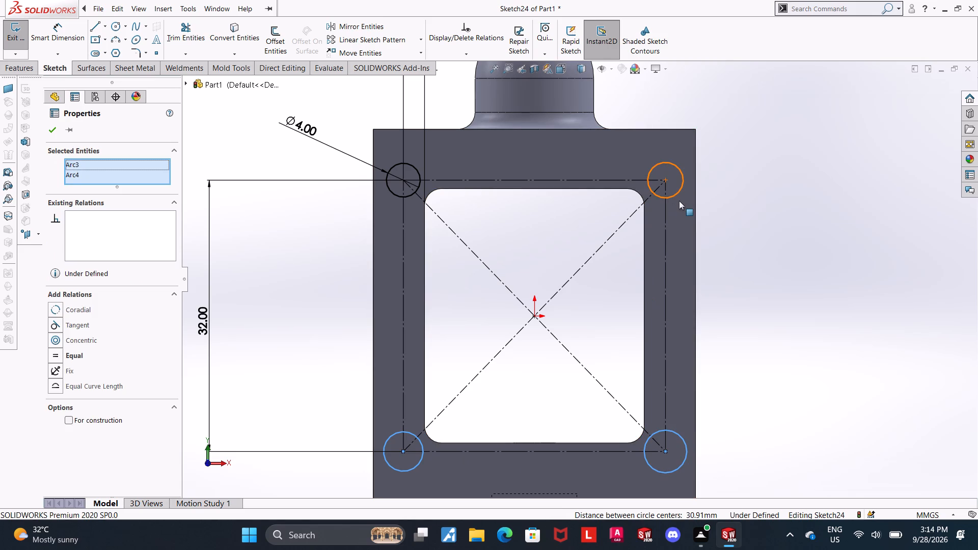
left_click(679, 194, "ctrl")
left_click(54, 349)
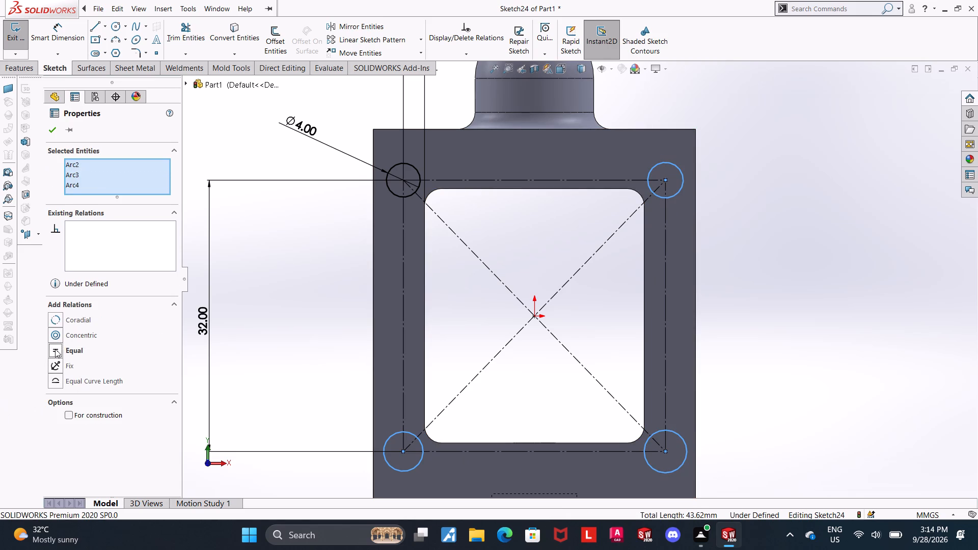
left_click(50, 129)
left_click(790, 303)
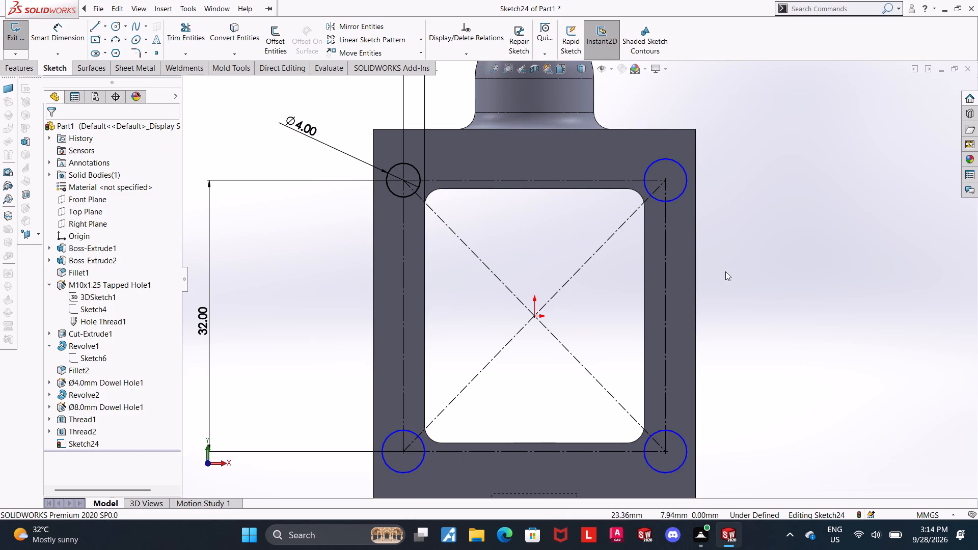
Apply an Equal relation between the 4 mm circle and the other three corner circles, and exit the sketch.
left_click(649, 439)
left_click(423, 441, "ctrl")
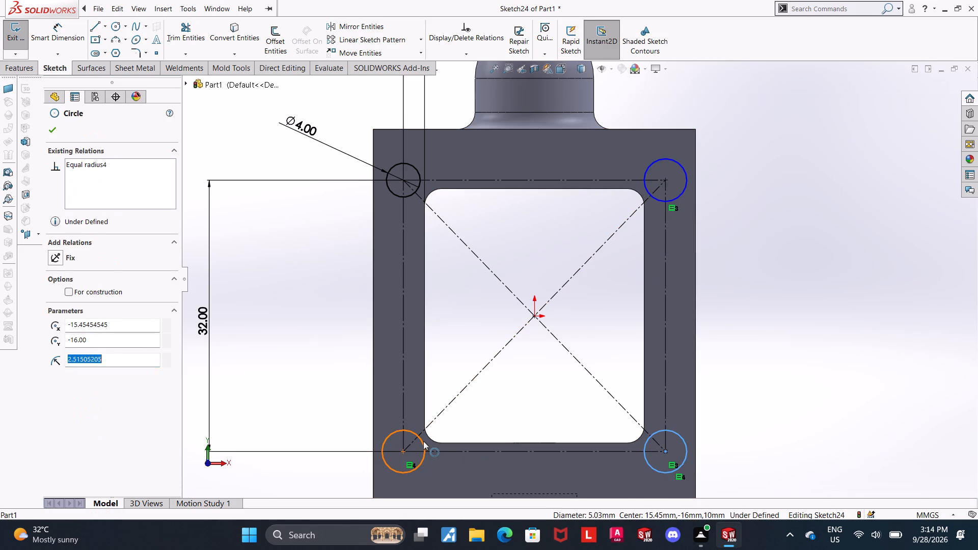
left_click(657, 200, "ctrl")
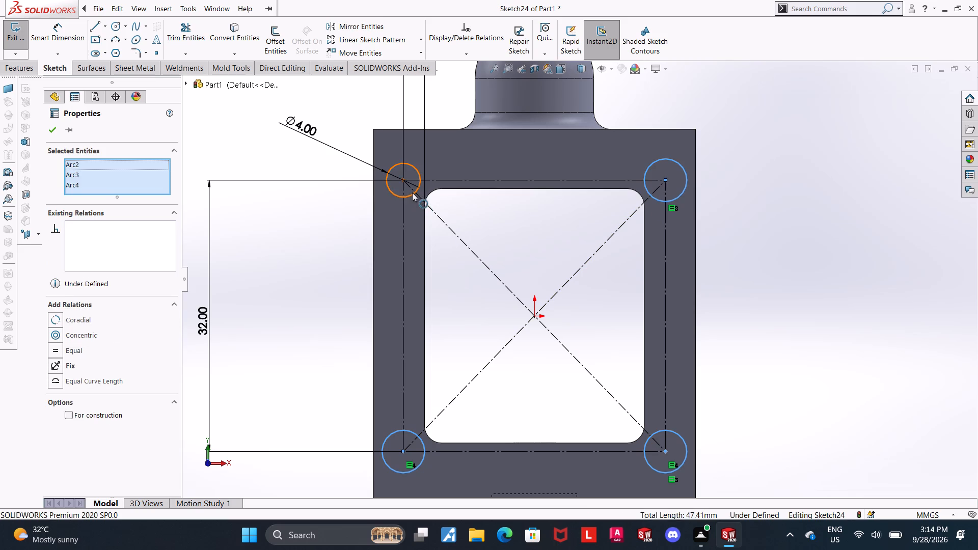
left_click(412, 193, "ctrl")
left_click(53, 356)
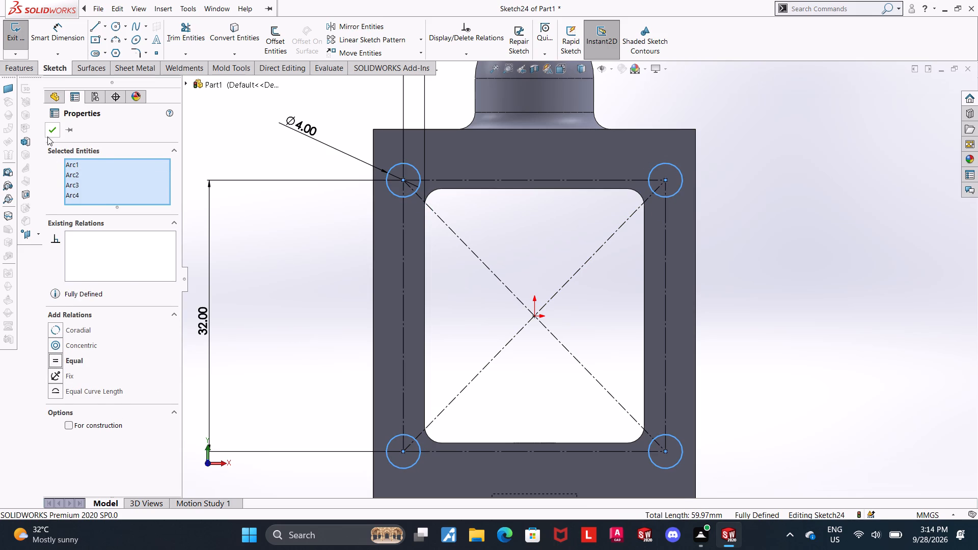
left_click(47, 134)
left_click(925, 286)
scroll(882, 199, "up", 1)
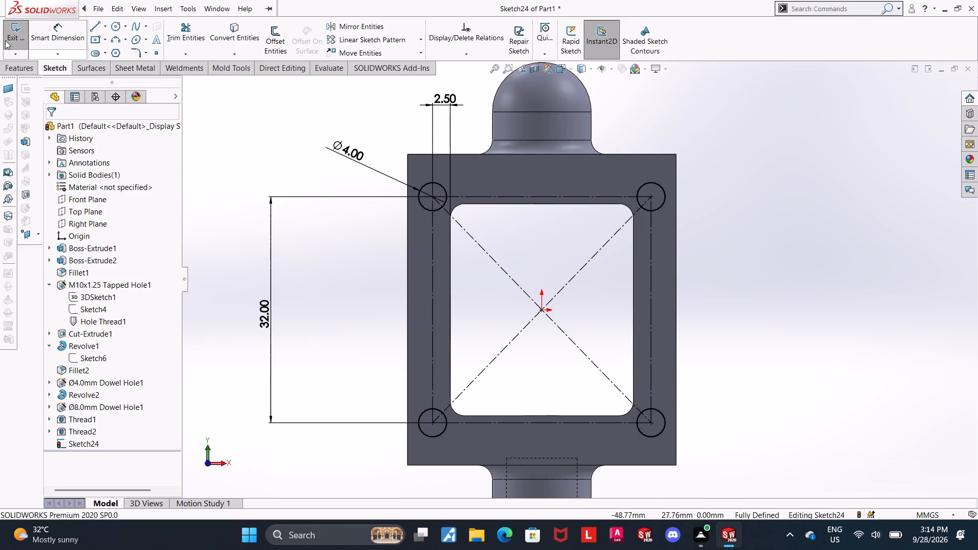
left_click(15, 43)
Cut the four 4 mm corner circles Through All in the frame with an Extruded Cut.
middle_click_drag(831, 255, 775, 260)
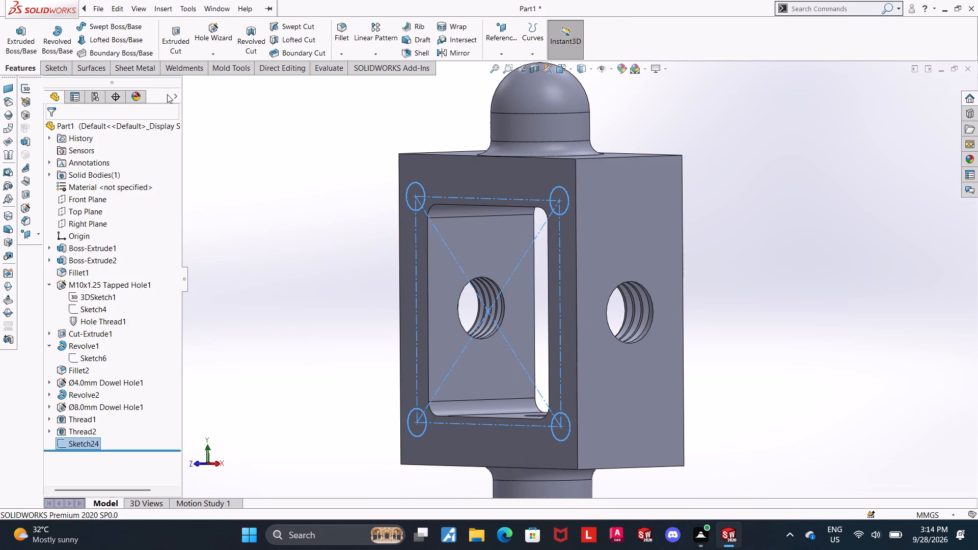
left_click(187, 40)
scroll(334, 183, "up", 1)
middle_click_drag(325, 181, 314, 183)
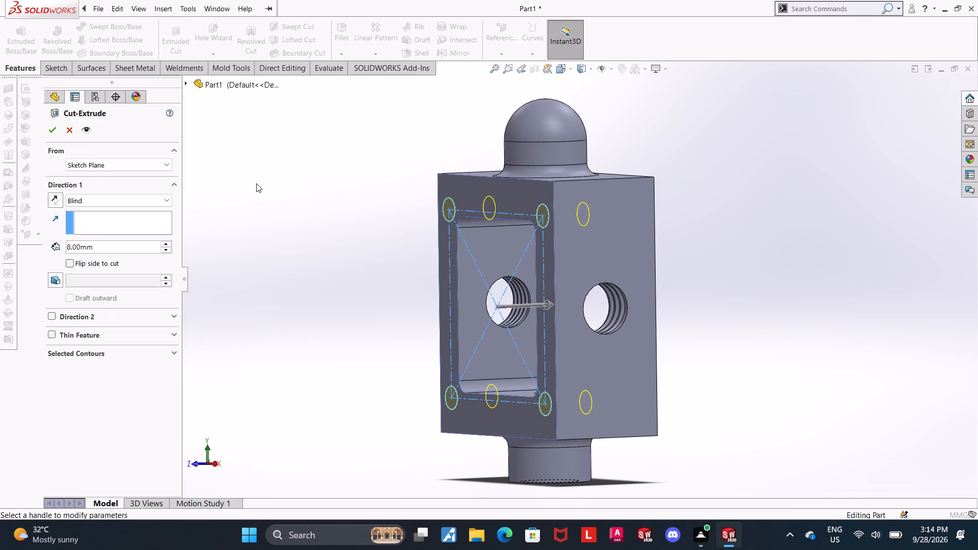
middle_click_drag(300, 185, 289, 186)
scroll(288, 182, "up", 1)
left_click(77, 199)
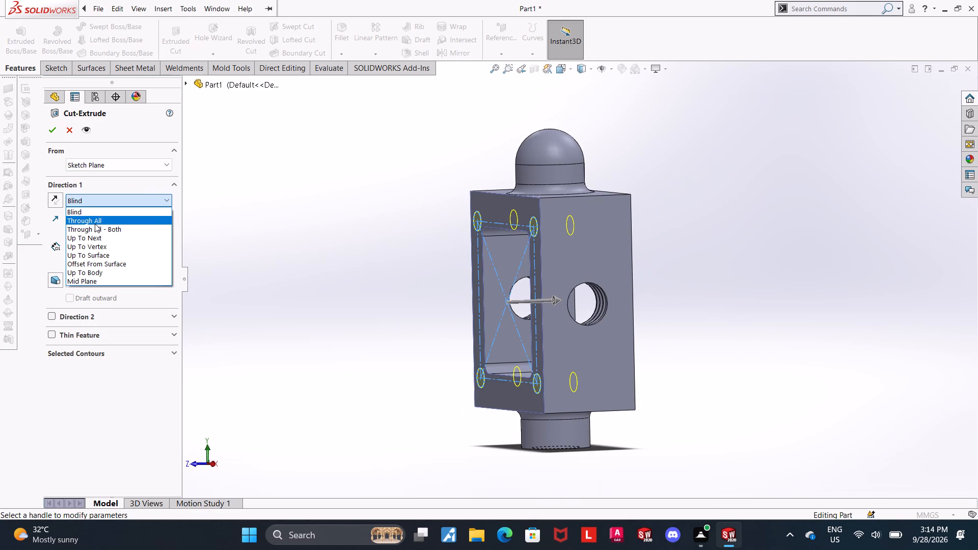
left_click(95, 224)
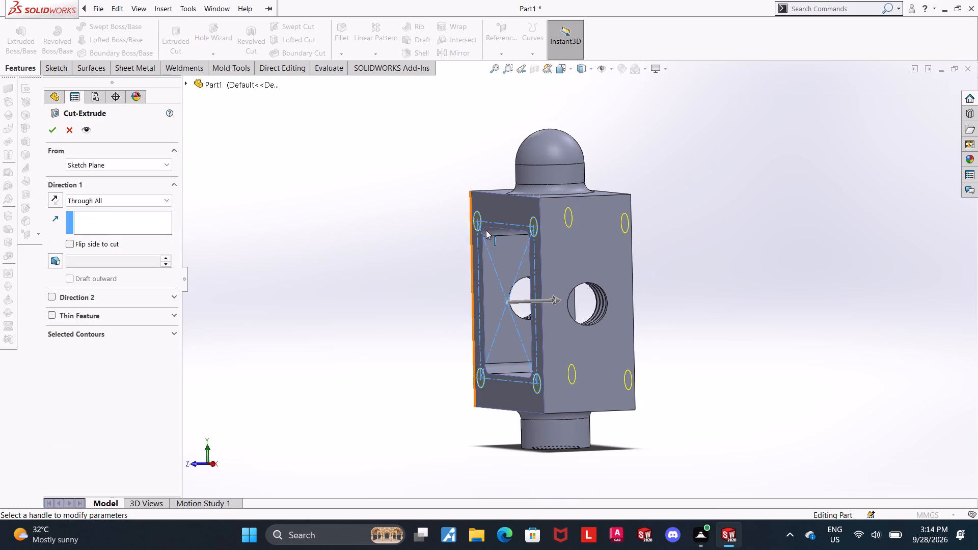
left_click(46, 131)
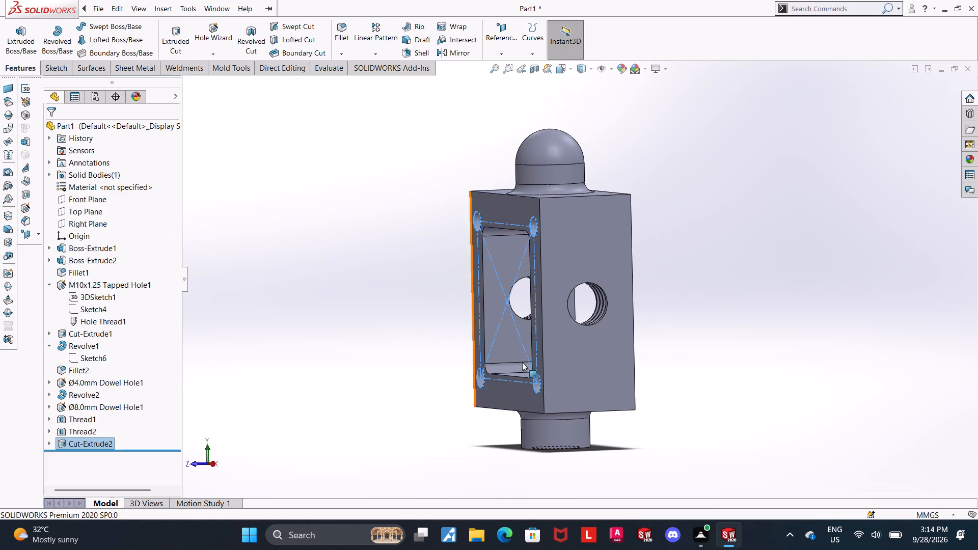
left_click(791, 374)
Edit the M12x1.75 thread in the frame's +X side hole and enable Trim with end face.
middle_click_drag(673, 332, 736, 331)
scroll(706, 330, "up", 1)
scroll(749, 316, "up", 2)
scroll(682, 318, "down", 2)
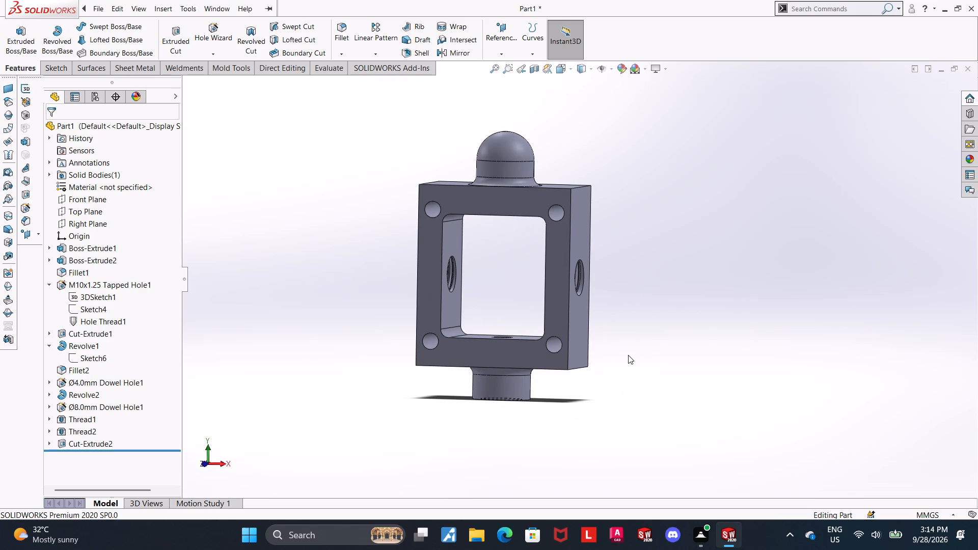
middle_click_drag(682, 342, 719, 329)
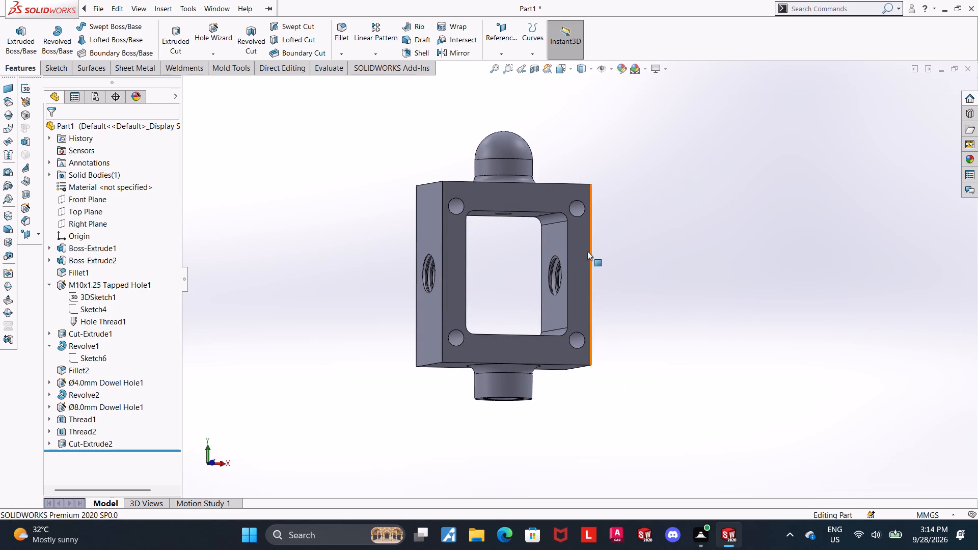
scroll(587, 252, "down", 1)
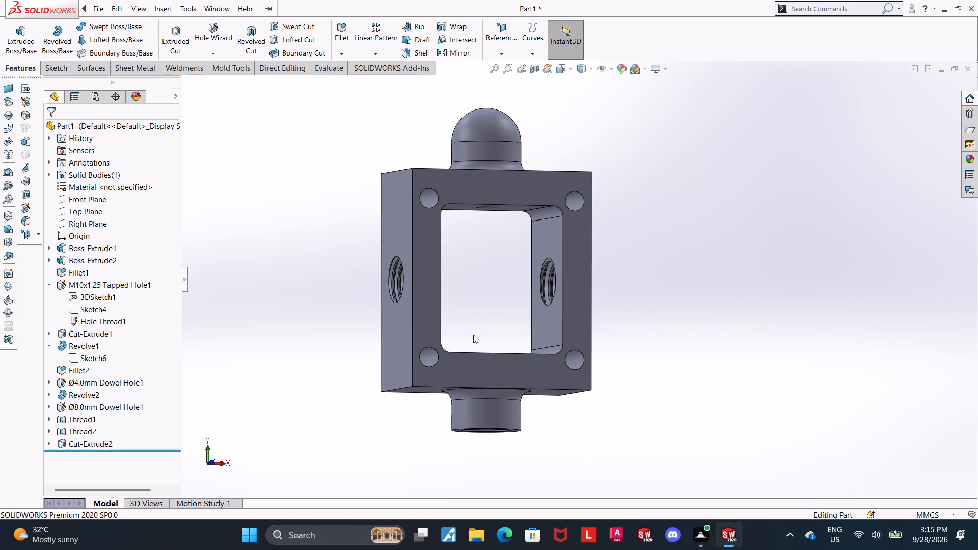
left_click(70, 419)
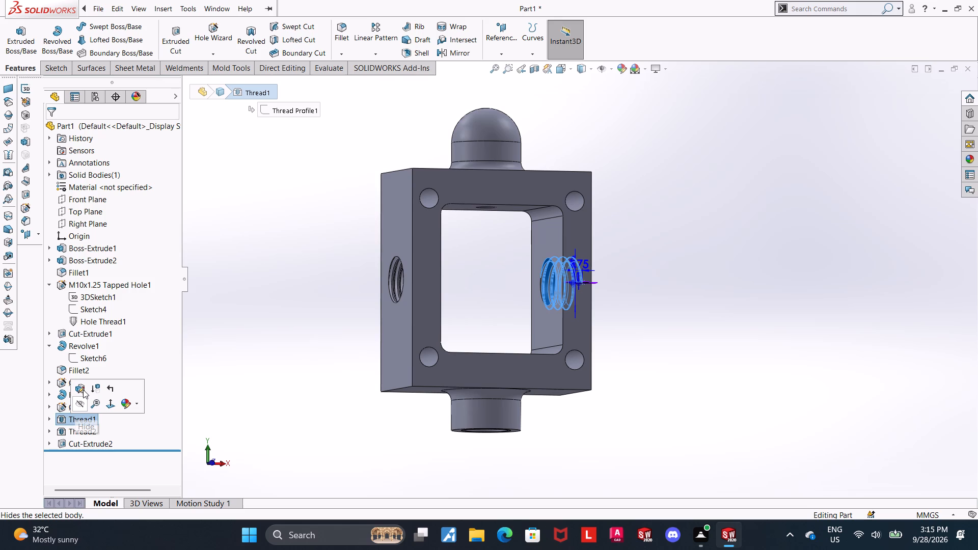
left_click(83, 390)
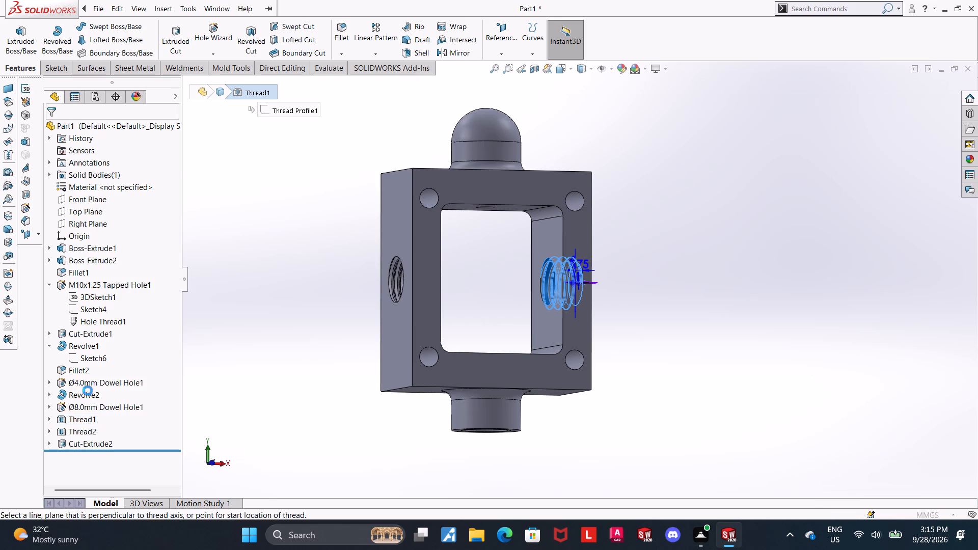
middle_click(330, 334)
middle_click_drag(315, 335, 217, 352)
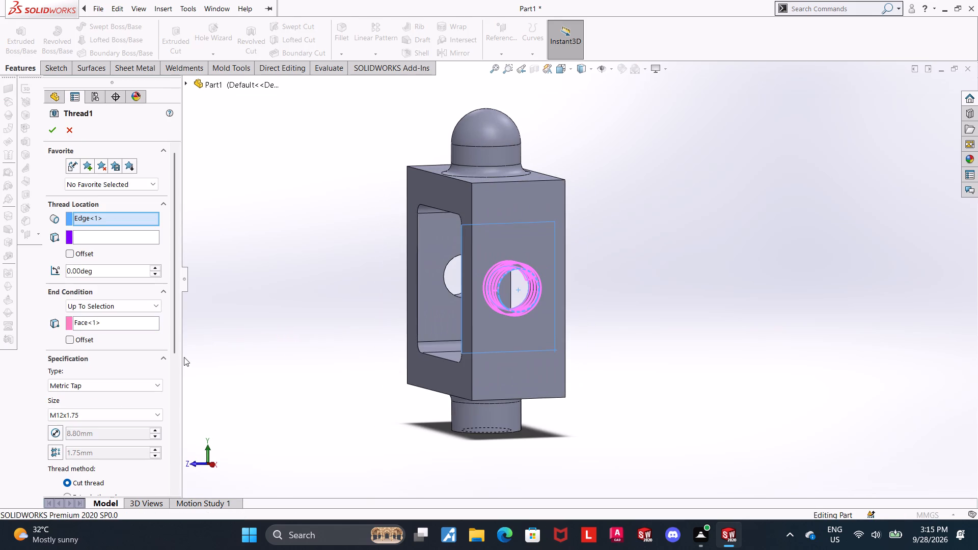
left_click_drag(172, 340, 170, 487)
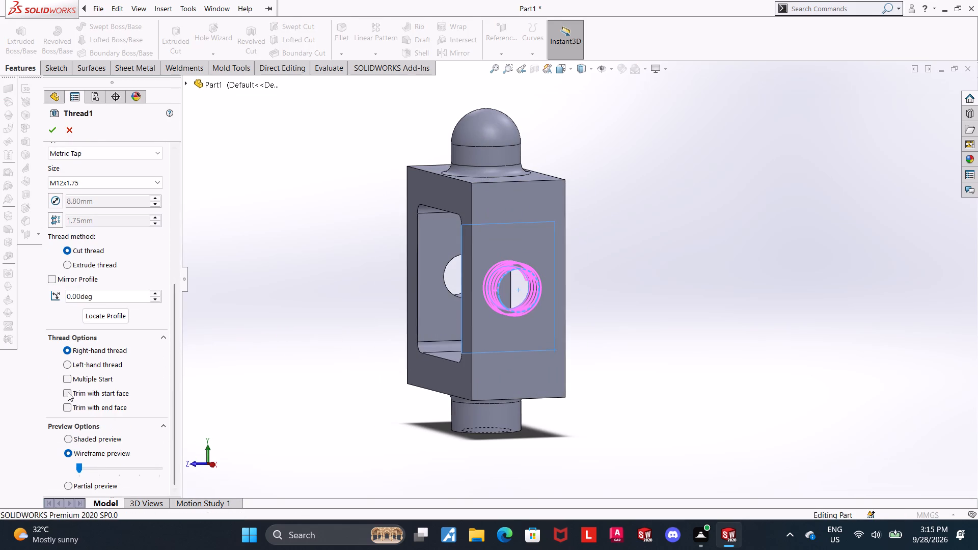
left_click(61, 392)
double_click(66, 396)
left_click(65, 405)
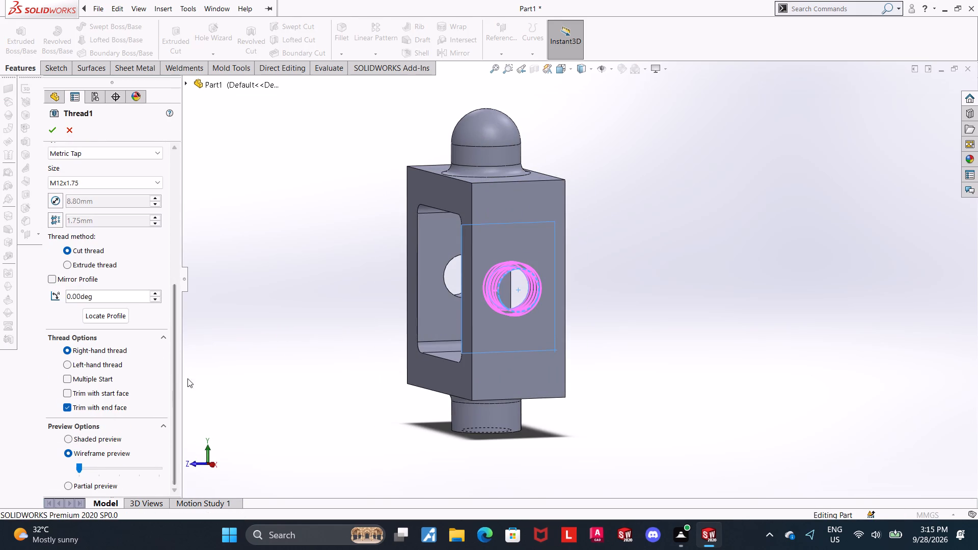
Set the frame's outer +X face as the thread's start location and enable Trim with start face.
middle_click_drag(237, 370, 317, 380)
scroll(594, 286, "down", 4)
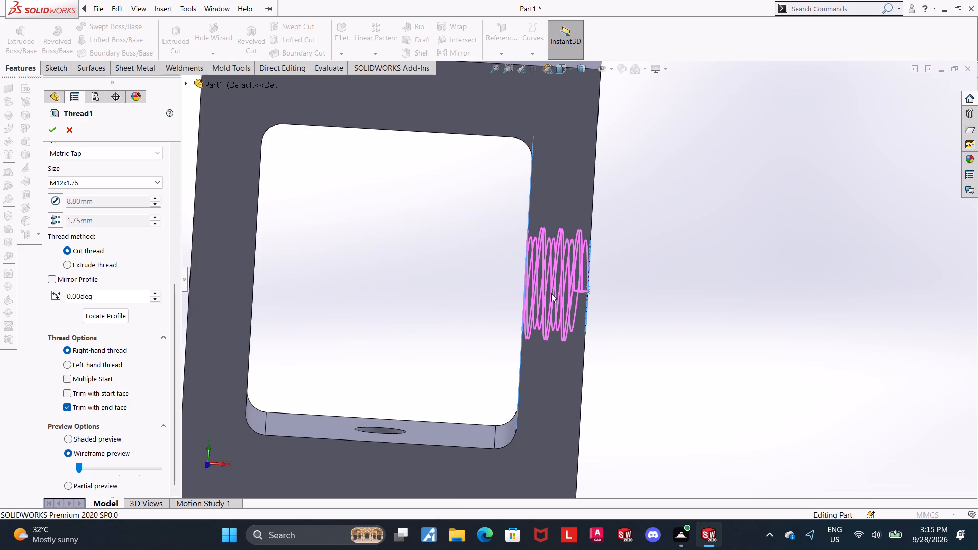
middle_click_drag(629, 315, 619, 317)
middle_click_drag(659, 296, 652, 297)
scroll(148, 241, "up", 4)
left_click(100, 235)
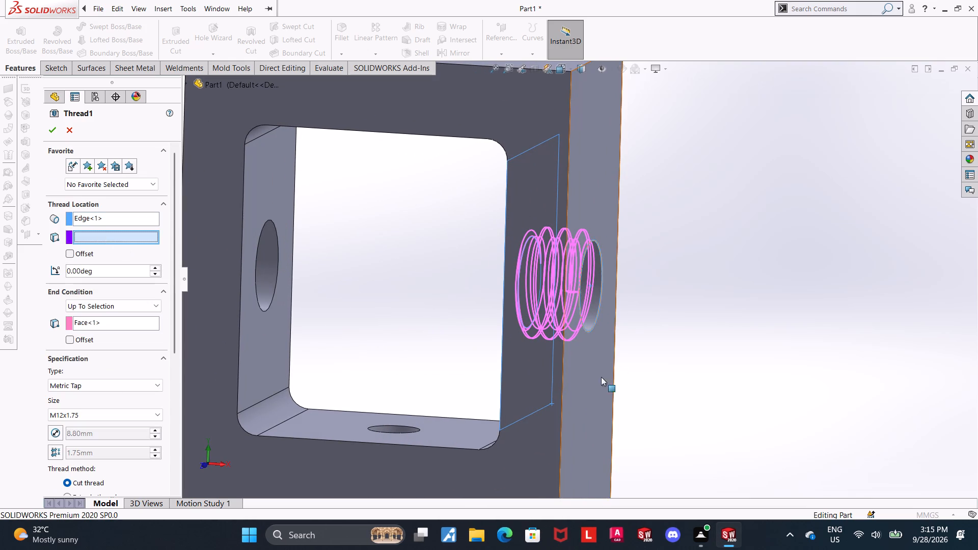
left_click(594, 377)
scroll(706, 351, "up", 1)
middle_click_drag(728, 340, 745, 331)
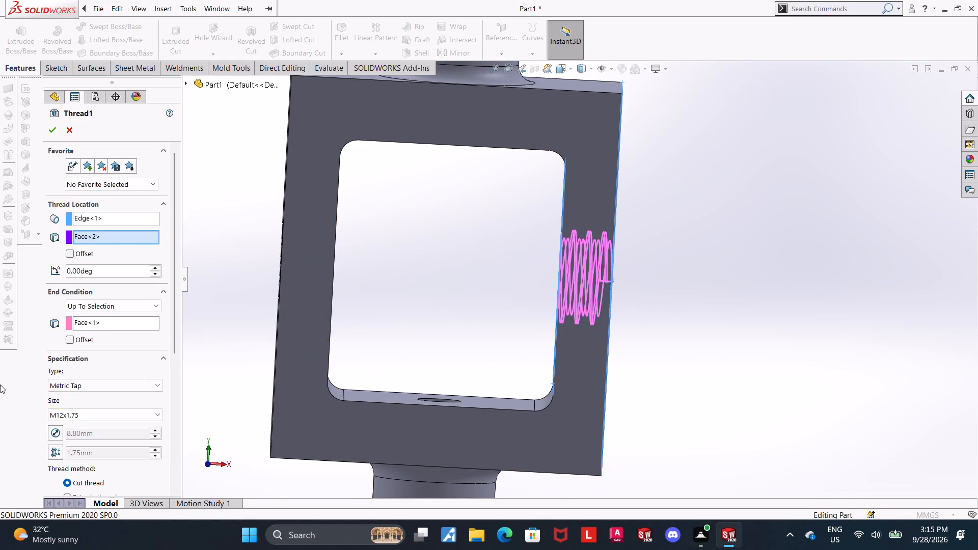
left_click_drag(176, 329, 190, 444)
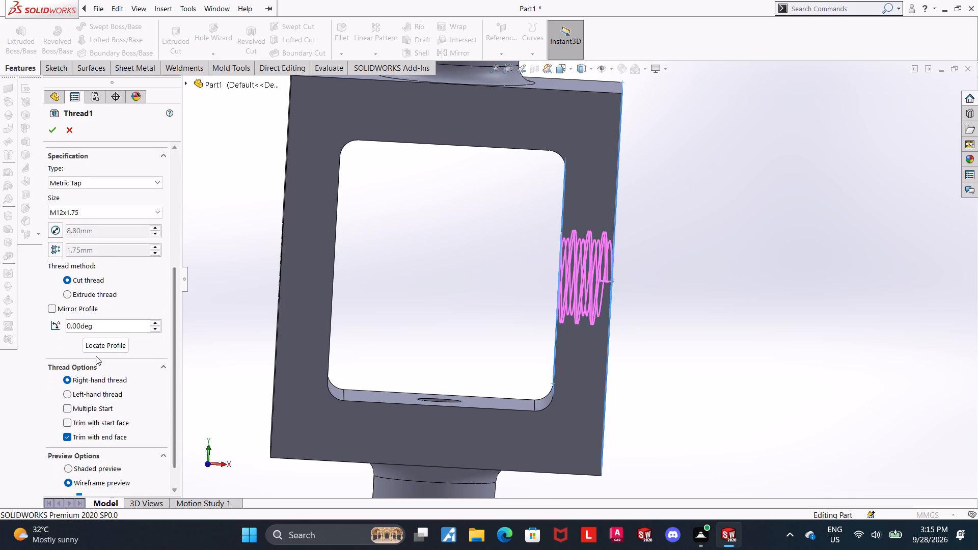
left_click(69, 421)
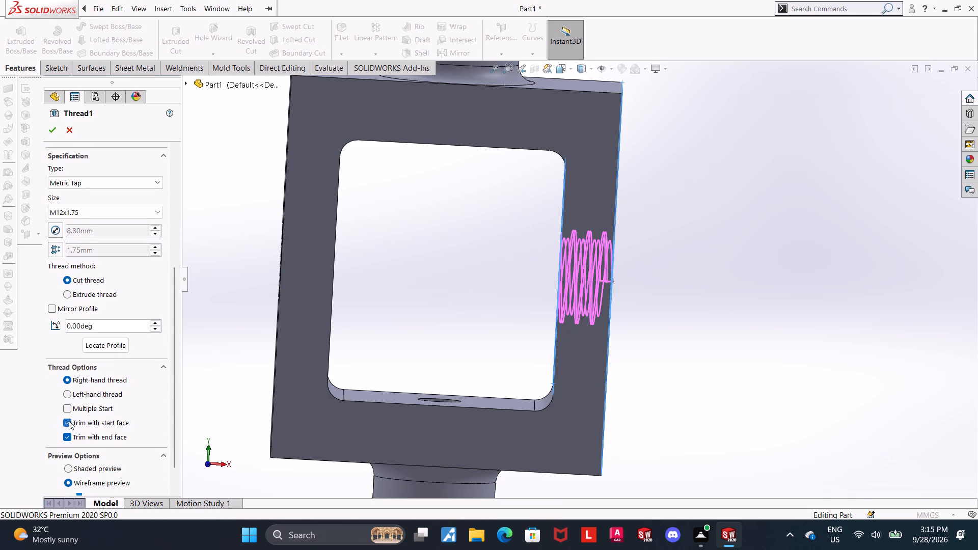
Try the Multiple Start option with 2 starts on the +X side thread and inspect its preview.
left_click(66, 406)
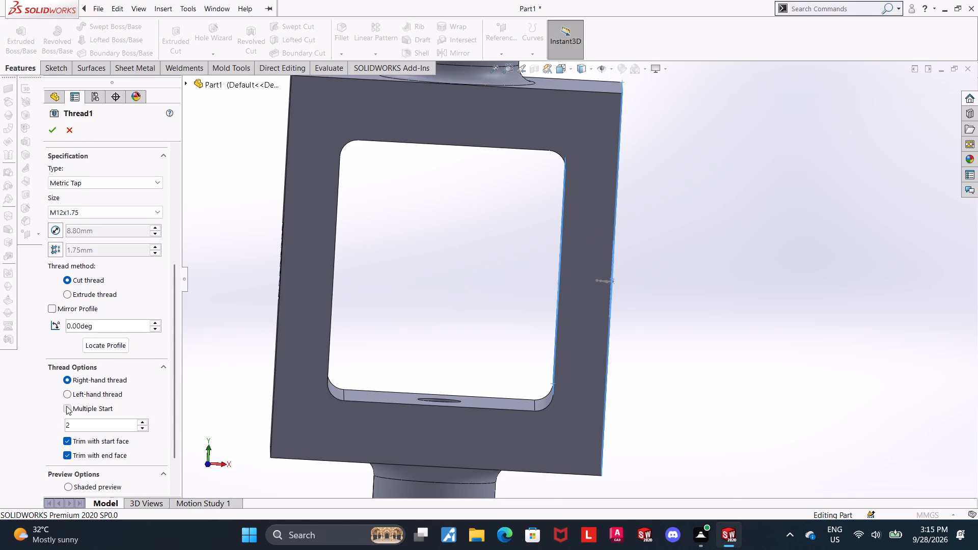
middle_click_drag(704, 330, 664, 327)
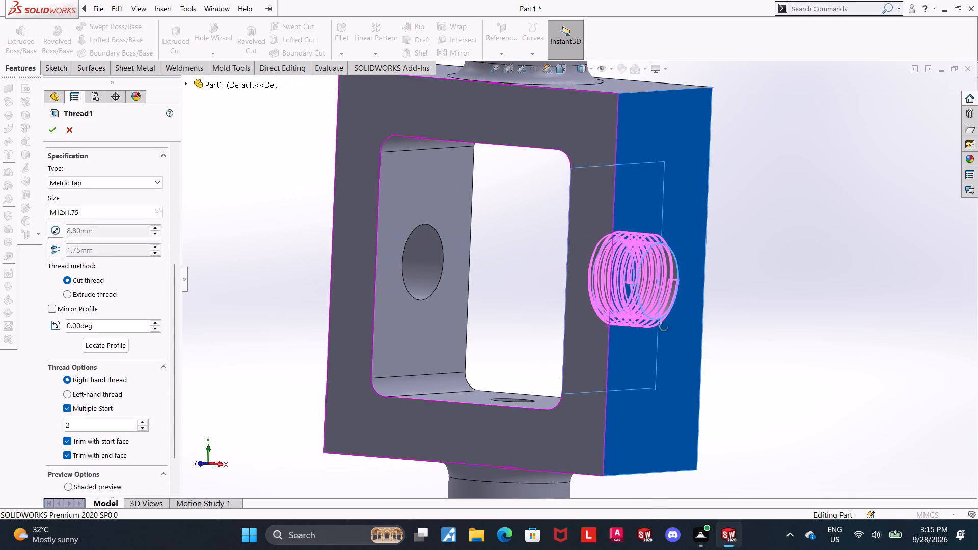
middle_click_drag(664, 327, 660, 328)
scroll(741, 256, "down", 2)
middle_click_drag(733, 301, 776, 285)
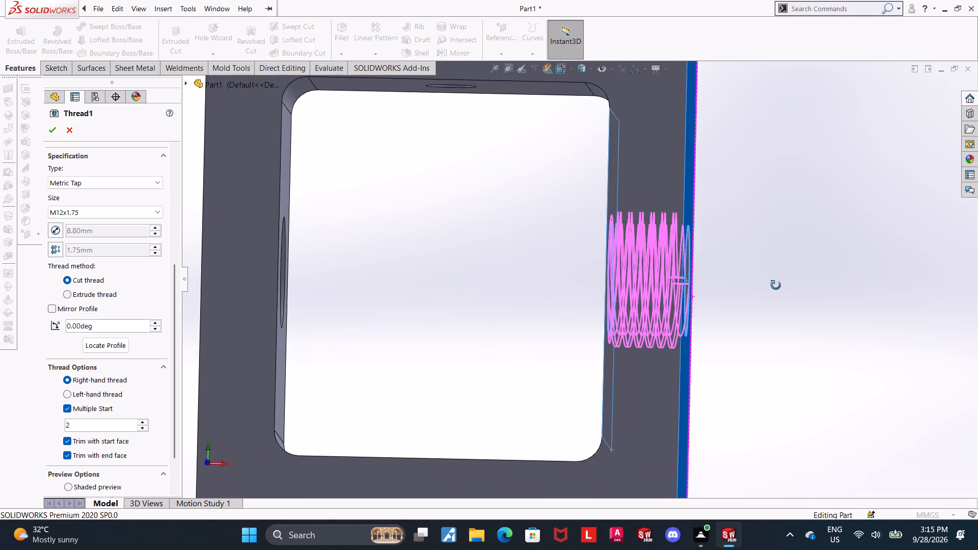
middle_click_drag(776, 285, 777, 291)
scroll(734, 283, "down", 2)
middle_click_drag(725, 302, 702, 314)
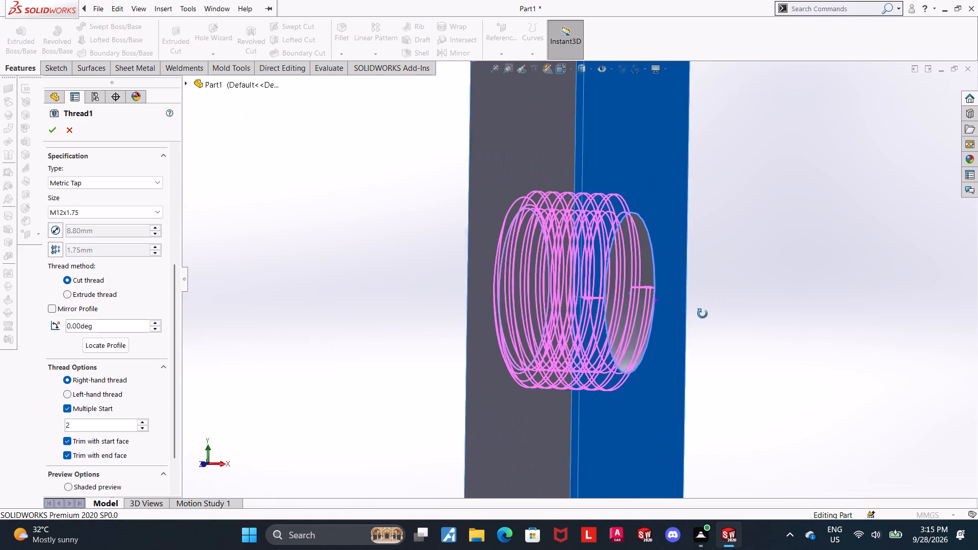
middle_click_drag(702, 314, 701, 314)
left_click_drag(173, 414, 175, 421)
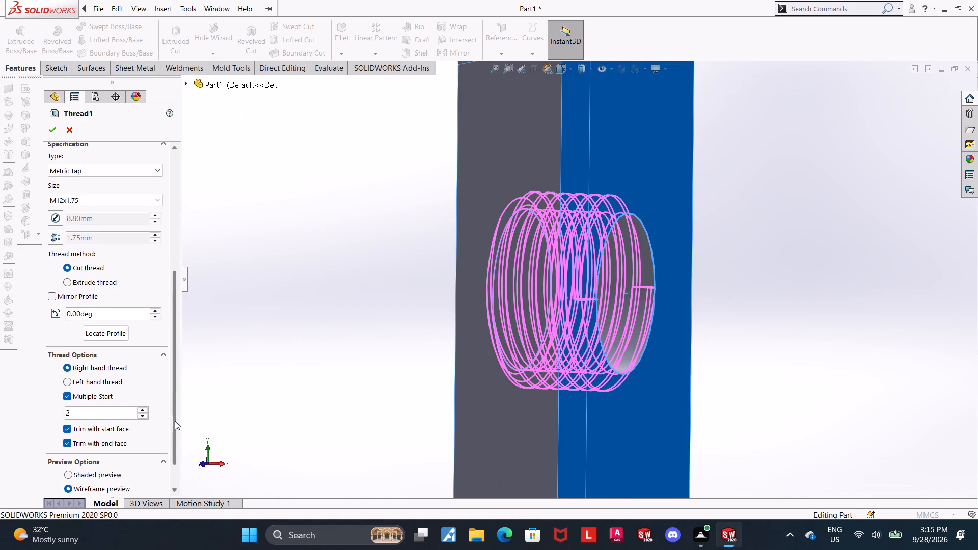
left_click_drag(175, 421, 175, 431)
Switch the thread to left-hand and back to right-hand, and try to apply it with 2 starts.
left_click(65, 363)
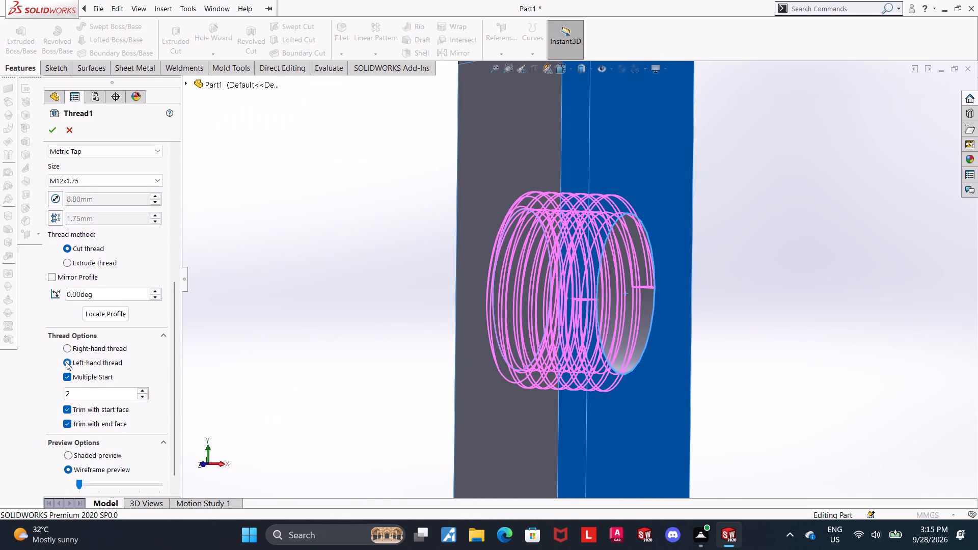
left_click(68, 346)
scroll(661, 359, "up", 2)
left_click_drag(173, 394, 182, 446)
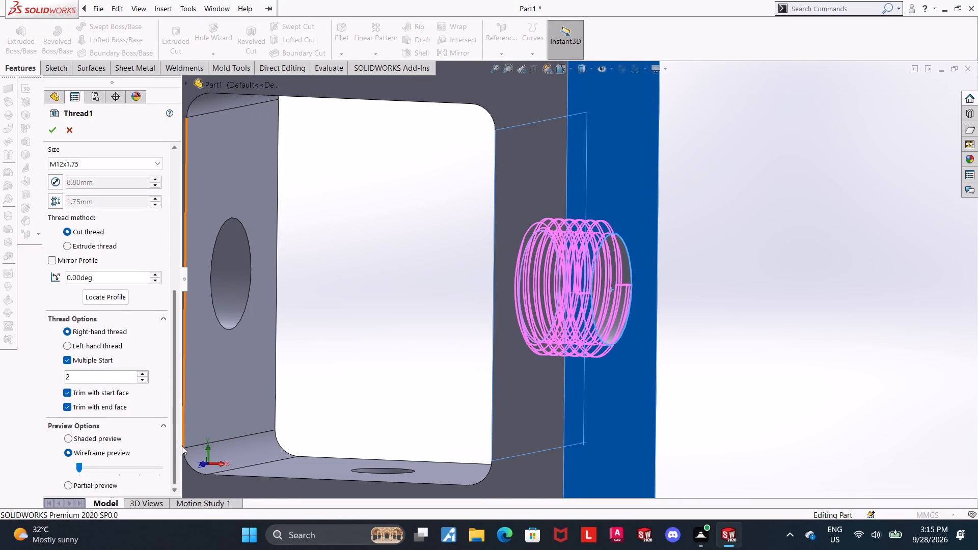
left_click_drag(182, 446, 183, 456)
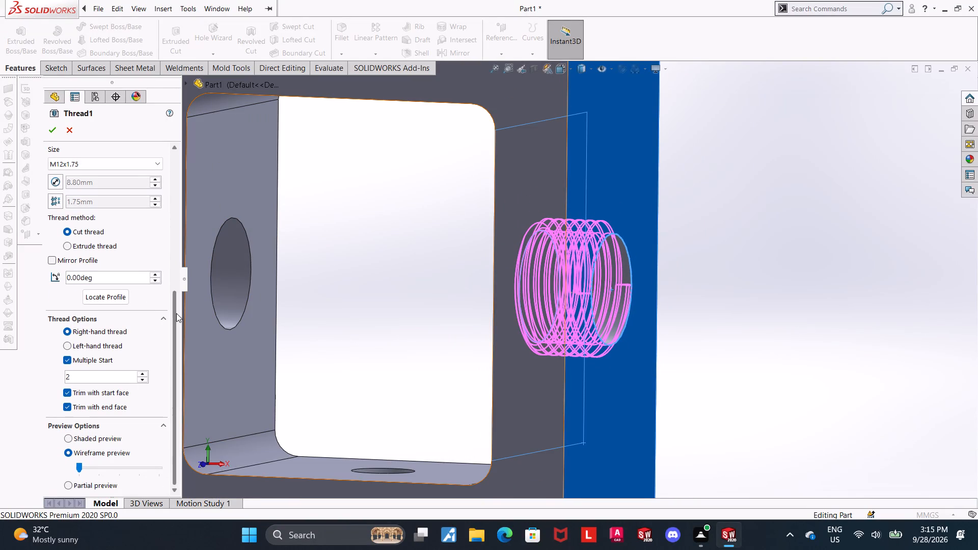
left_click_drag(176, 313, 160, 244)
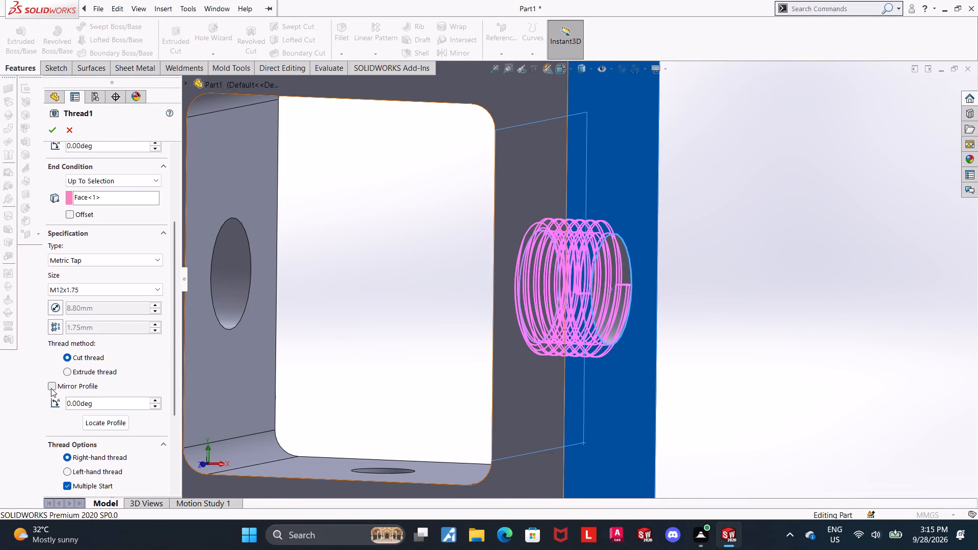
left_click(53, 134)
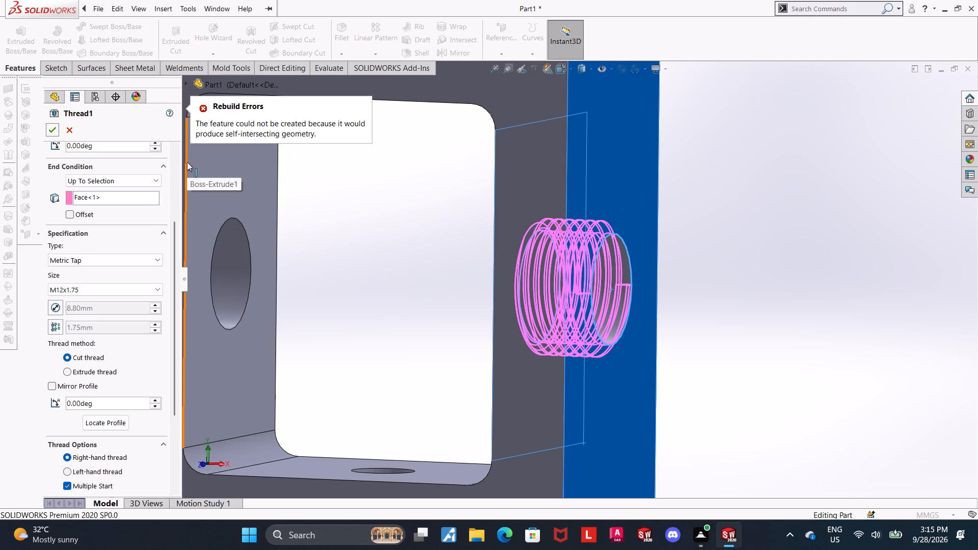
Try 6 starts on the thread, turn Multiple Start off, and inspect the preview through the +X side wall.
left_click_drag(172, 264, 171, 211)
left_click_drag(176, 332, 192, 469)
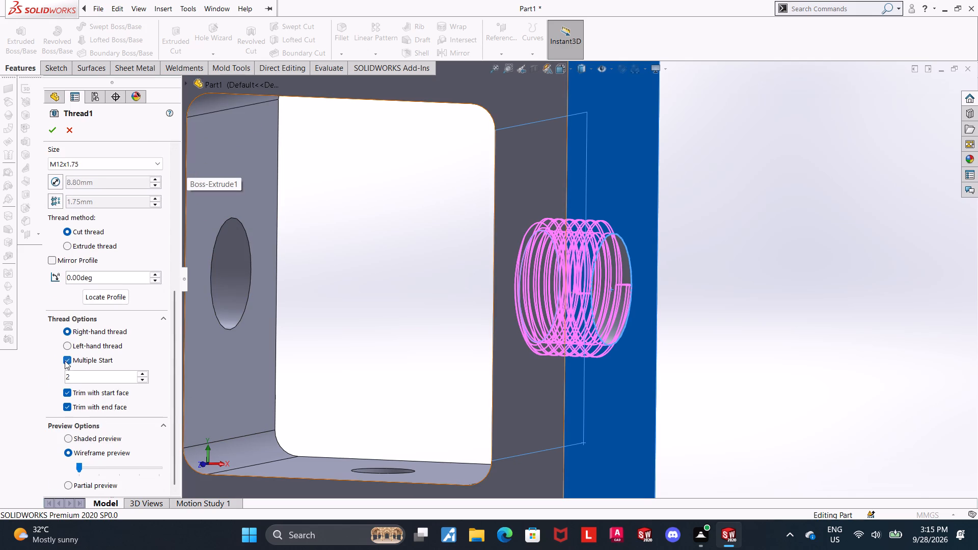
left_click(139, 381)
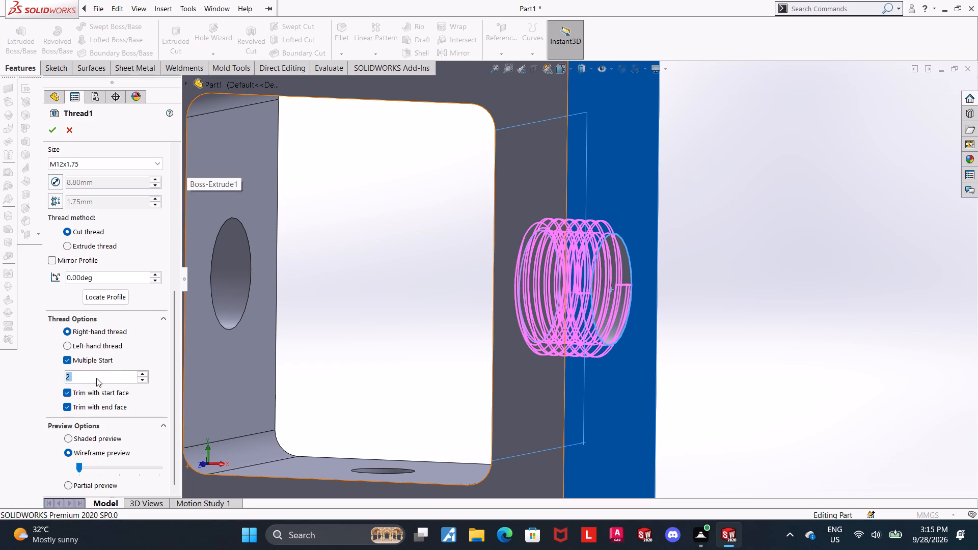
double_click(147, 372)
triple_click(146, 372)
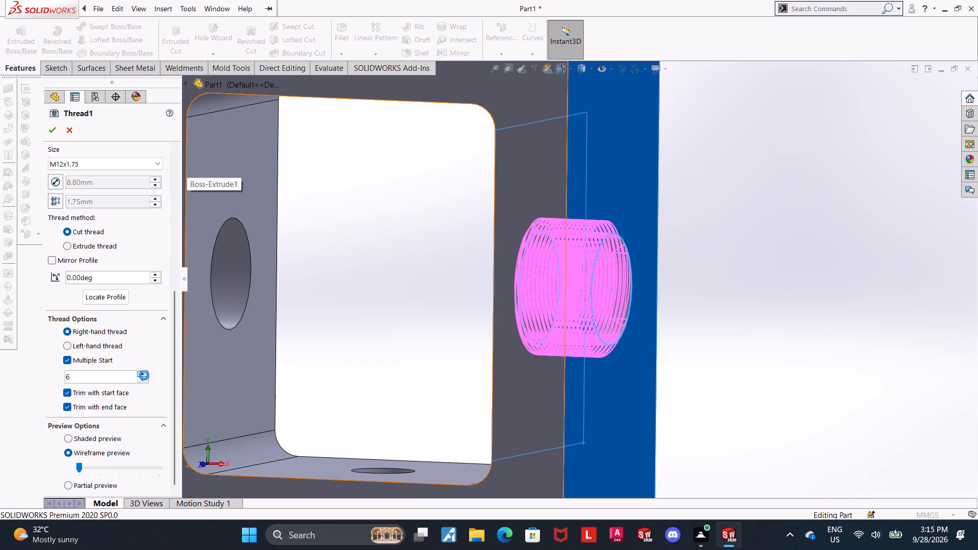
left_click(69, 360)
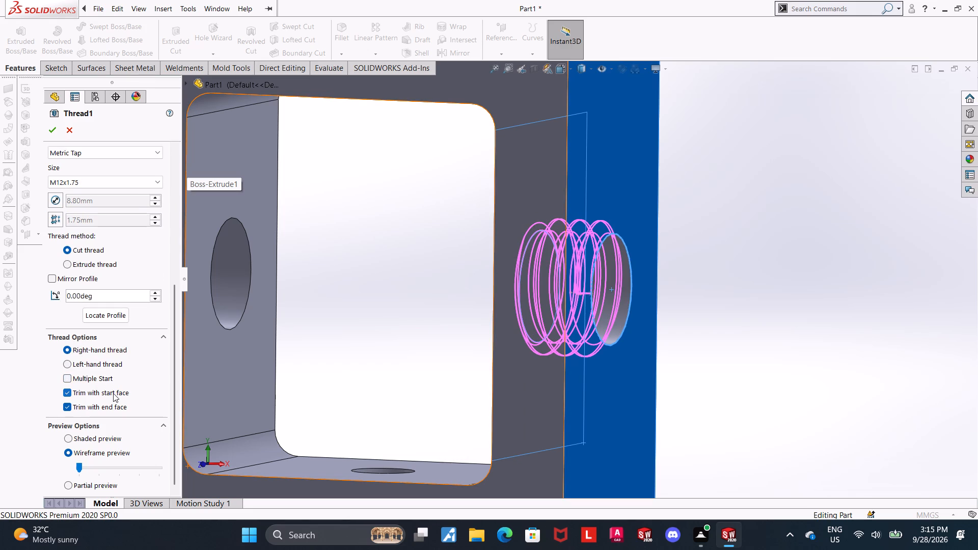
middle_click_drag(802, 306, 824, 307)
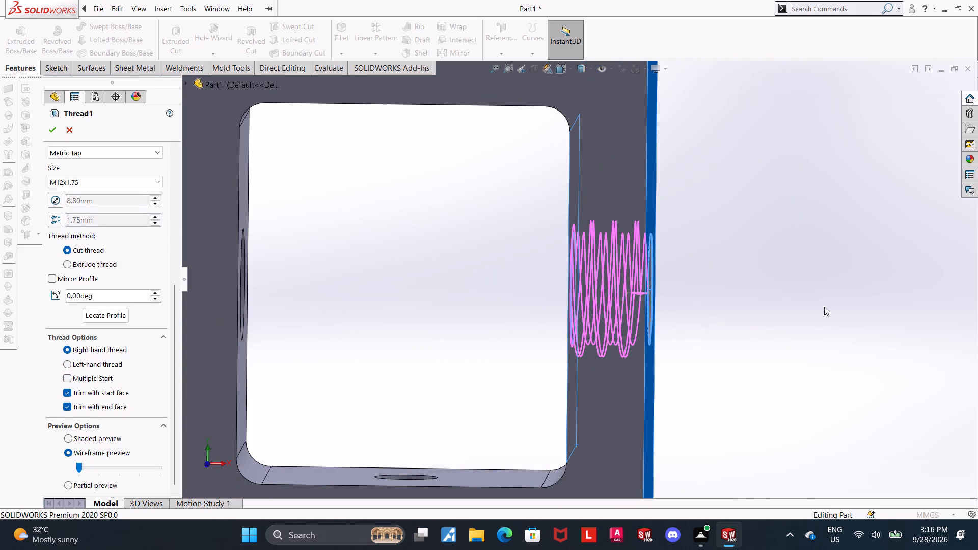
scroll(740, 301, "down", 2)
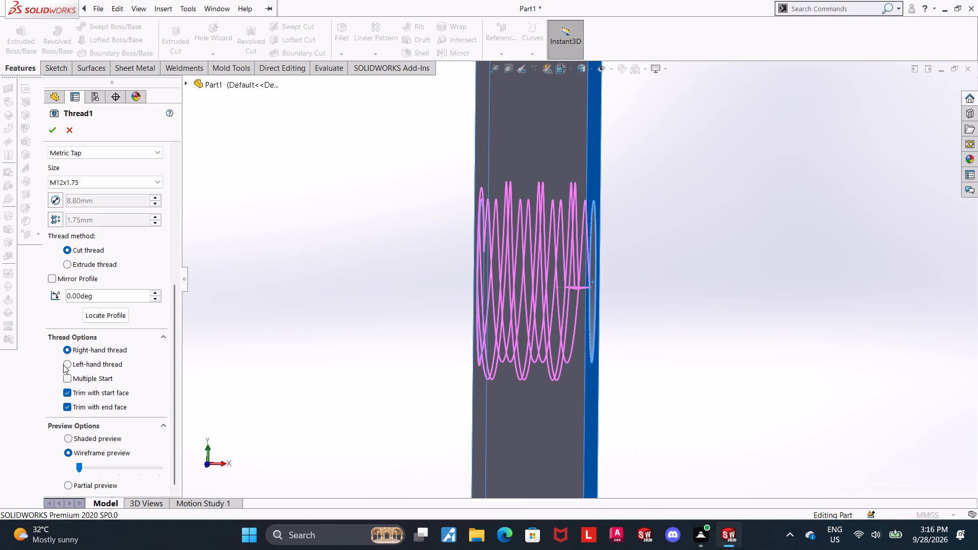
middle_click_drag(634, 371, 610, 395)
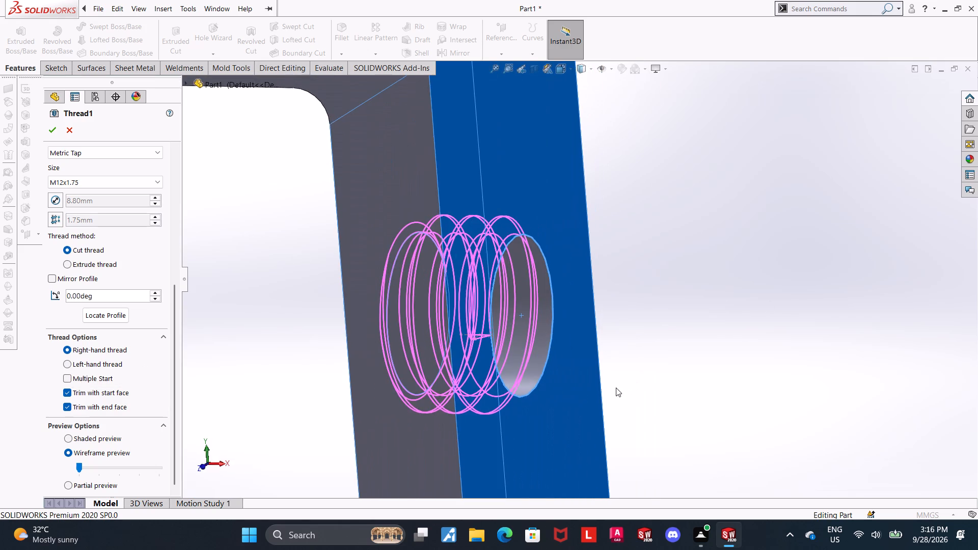
Apply the edit of the +X side thread as a right-hand cut thread trimmed with start and end faces.
scroll(615, 386, "up", 3)
left_click(50, 128)
left_click(791, 322)
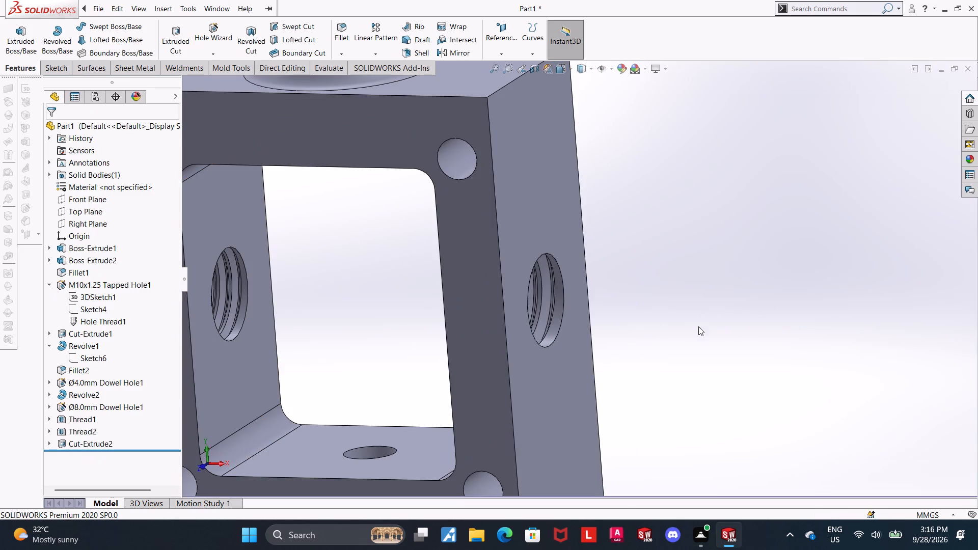
Examine the threads in both side holes from the outside and from inside the frame opening.
middle_click_drag(682, 321, 692, 319)
scroll(692, 319, "up", 3)
scroll(570, 311, "down", 3)
scroll(617, 322, "up", 2)
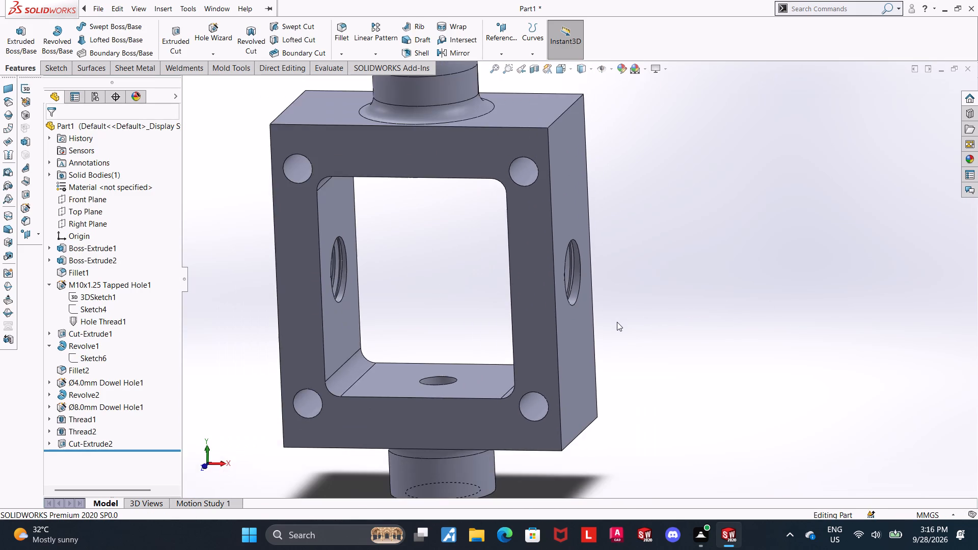
middle_click_drag(648, 311, 720, 306)
scroll(712, 307, "up", 1)
scroll(491, 297, "down", 5)
middle_click_drag(474, 306, 465, 307)
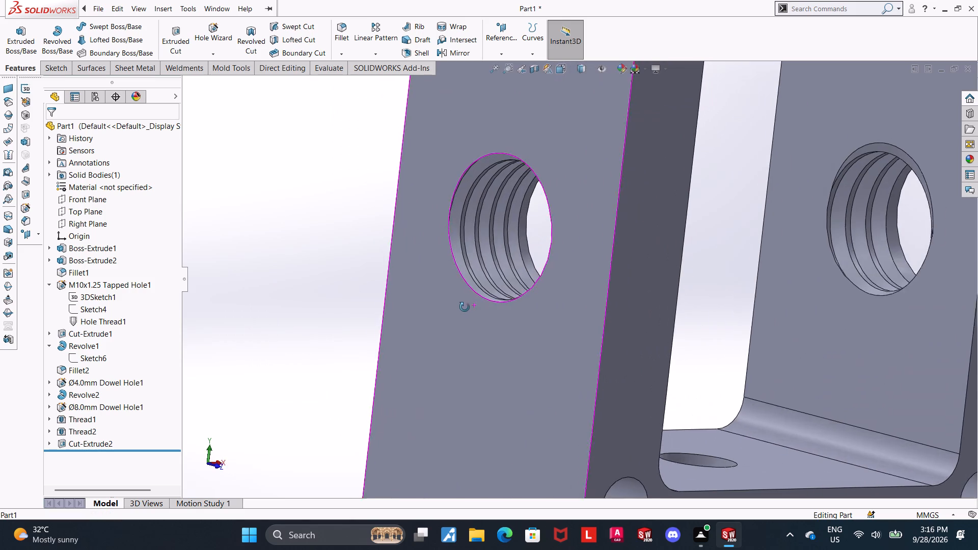
middle_click_drag(465, 307, 404, 315)
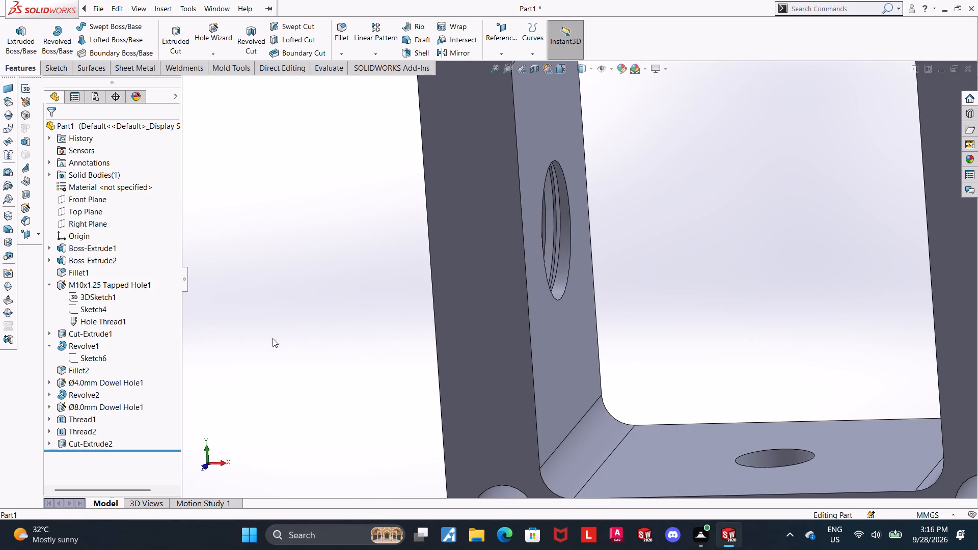
middle_click_drag(301, 337, 337, 337)
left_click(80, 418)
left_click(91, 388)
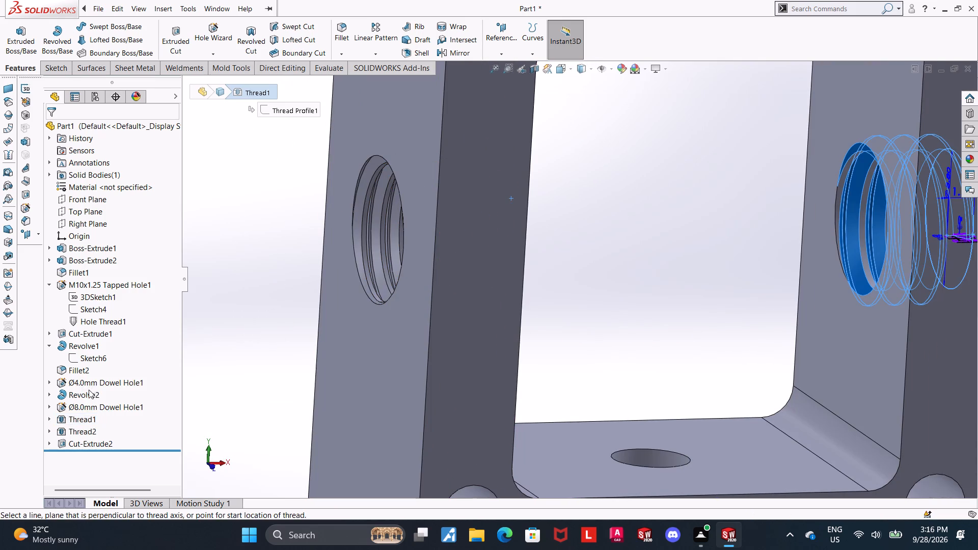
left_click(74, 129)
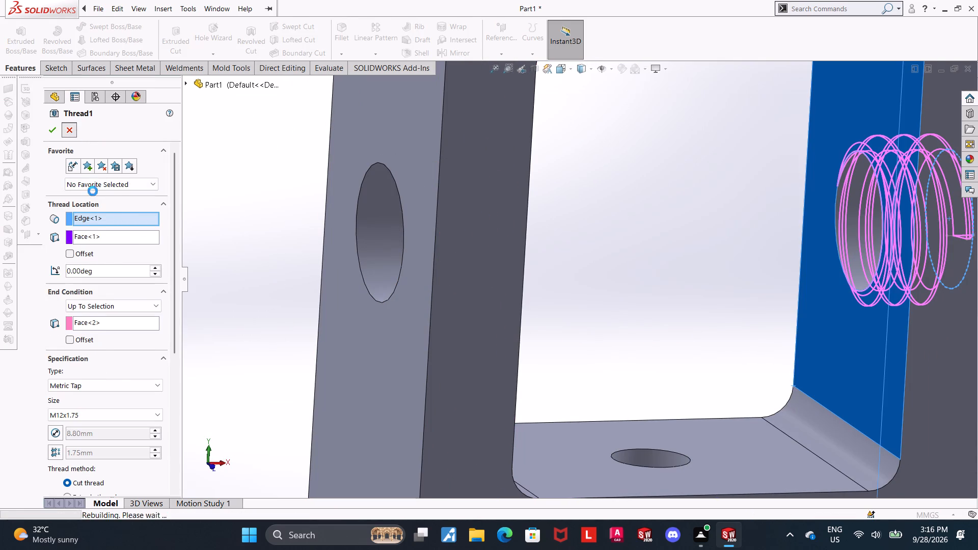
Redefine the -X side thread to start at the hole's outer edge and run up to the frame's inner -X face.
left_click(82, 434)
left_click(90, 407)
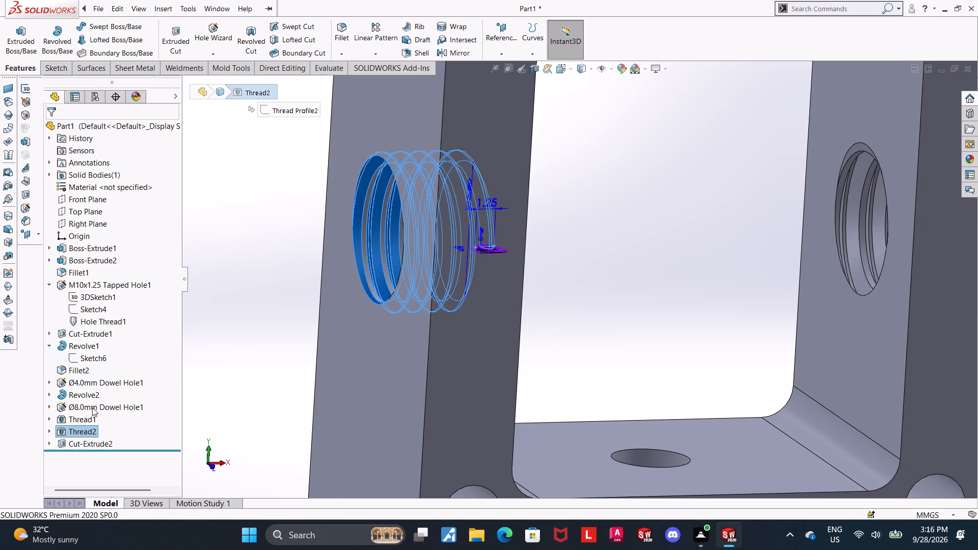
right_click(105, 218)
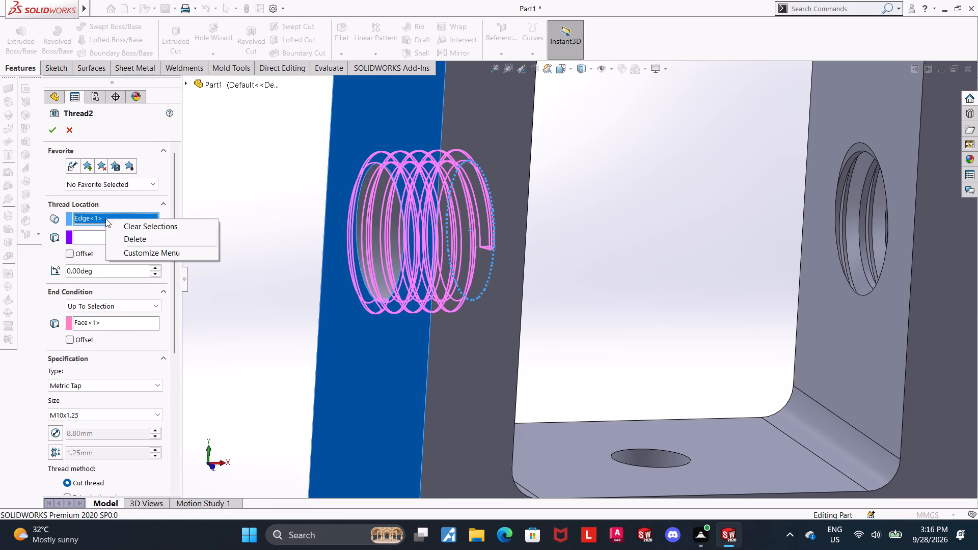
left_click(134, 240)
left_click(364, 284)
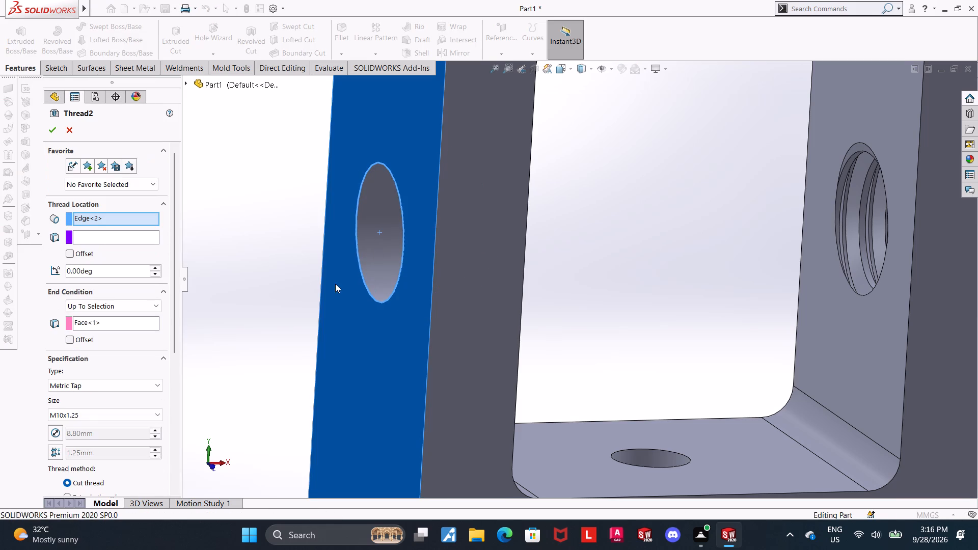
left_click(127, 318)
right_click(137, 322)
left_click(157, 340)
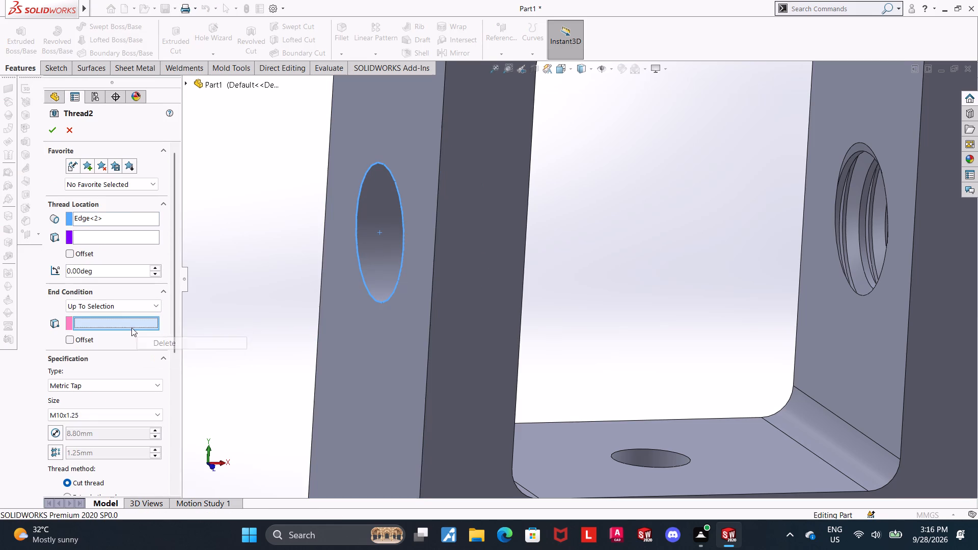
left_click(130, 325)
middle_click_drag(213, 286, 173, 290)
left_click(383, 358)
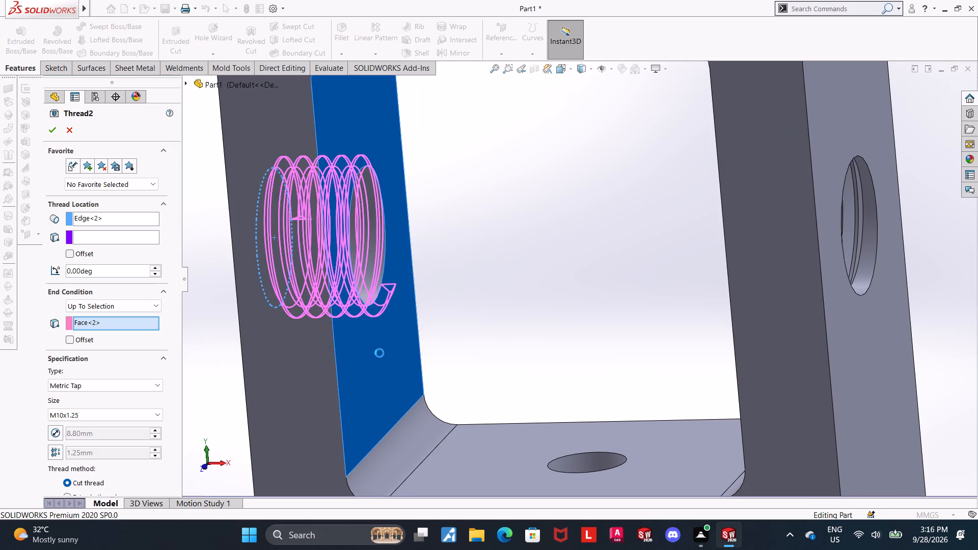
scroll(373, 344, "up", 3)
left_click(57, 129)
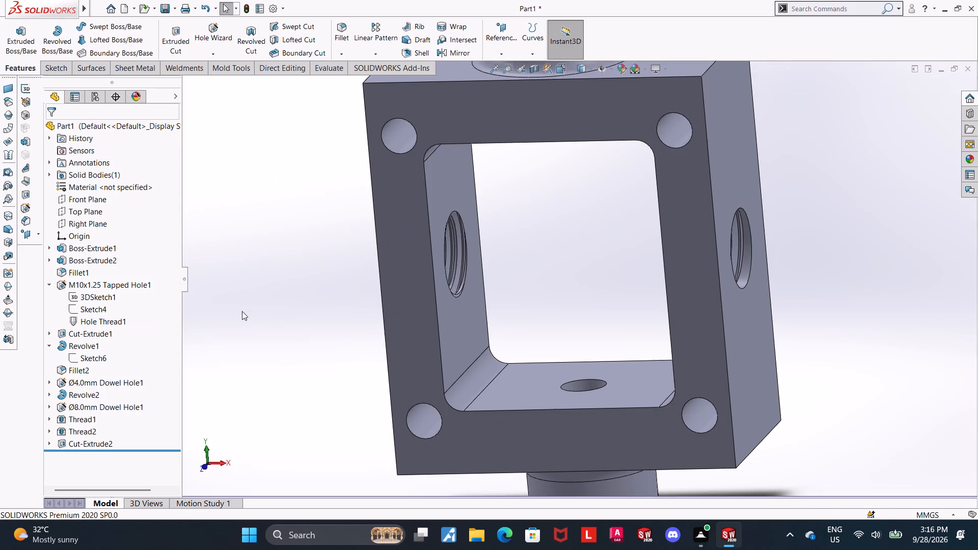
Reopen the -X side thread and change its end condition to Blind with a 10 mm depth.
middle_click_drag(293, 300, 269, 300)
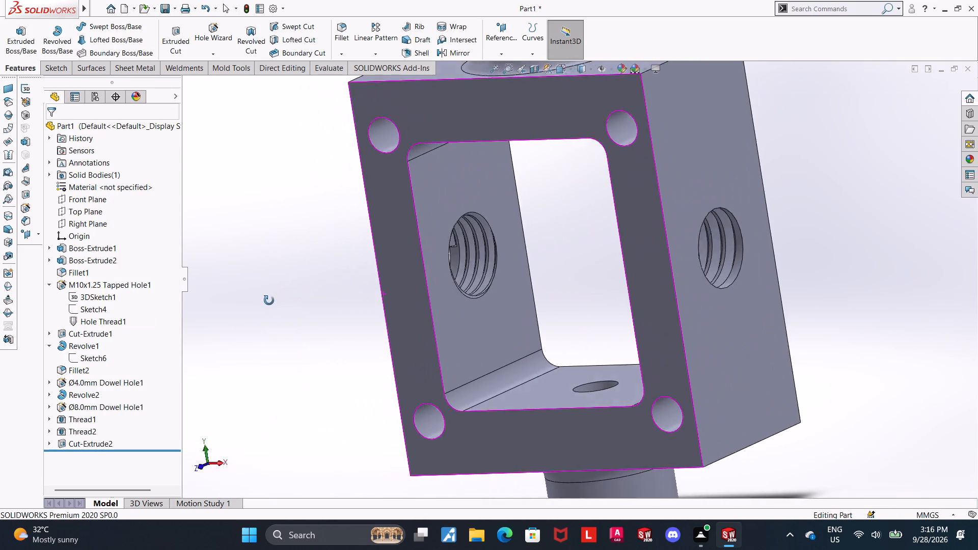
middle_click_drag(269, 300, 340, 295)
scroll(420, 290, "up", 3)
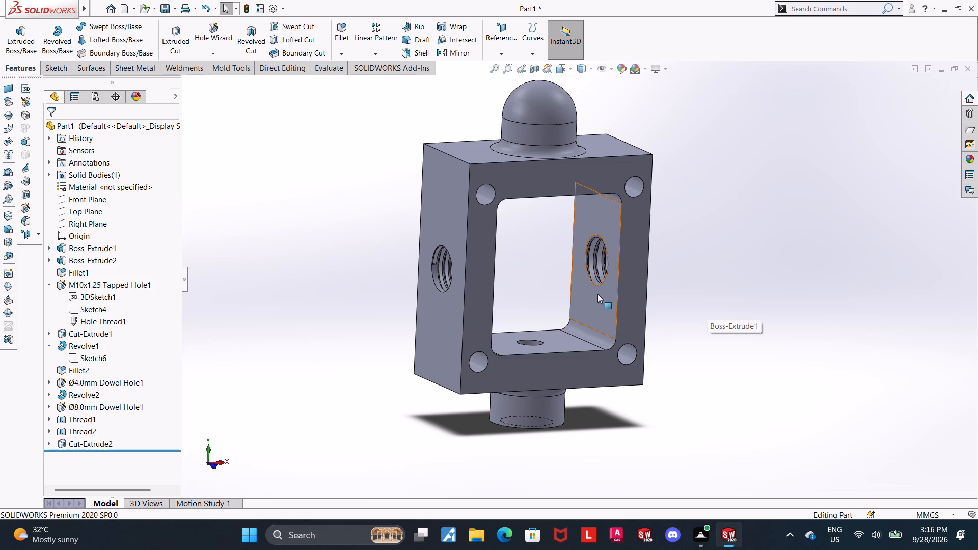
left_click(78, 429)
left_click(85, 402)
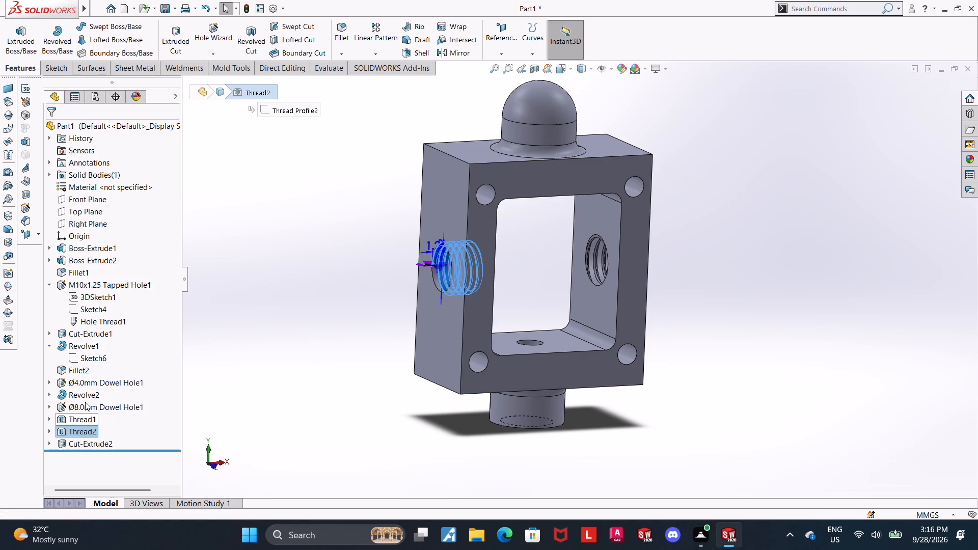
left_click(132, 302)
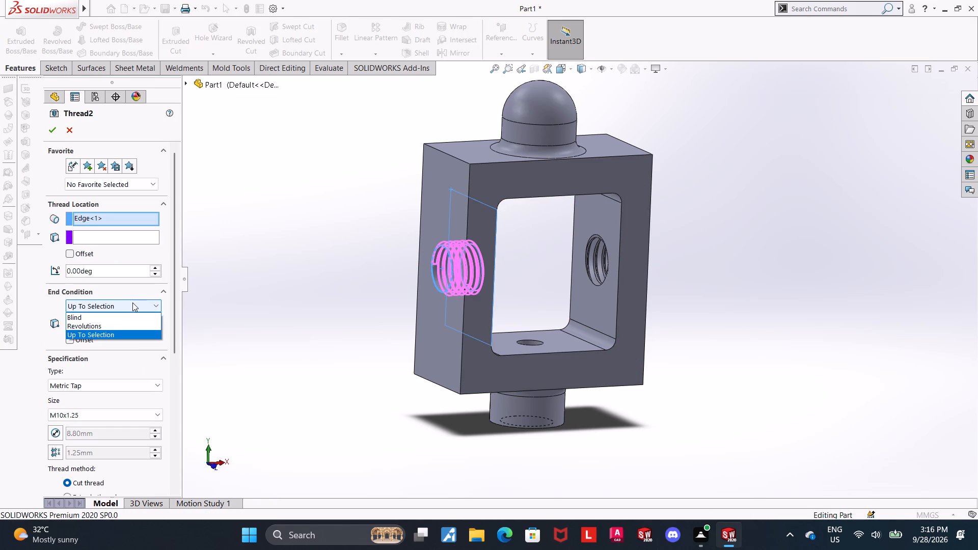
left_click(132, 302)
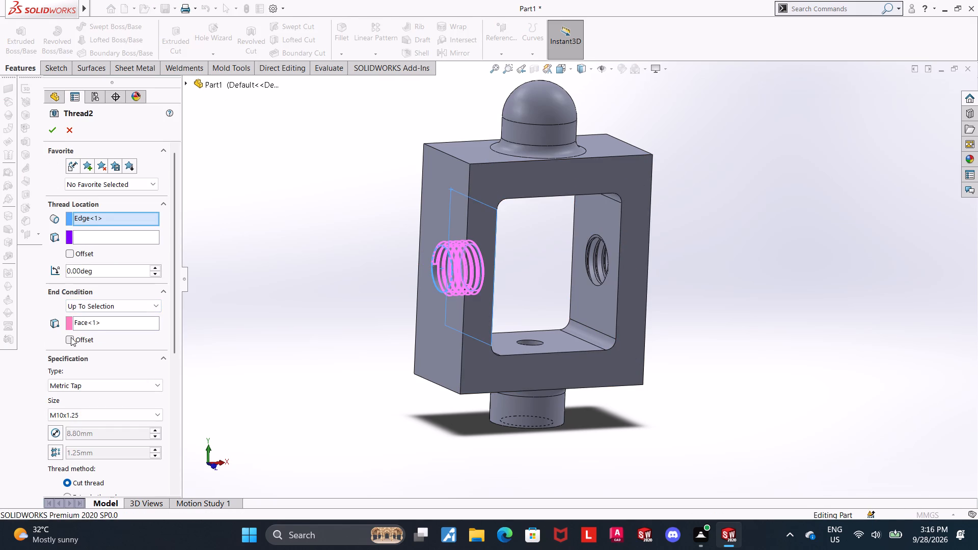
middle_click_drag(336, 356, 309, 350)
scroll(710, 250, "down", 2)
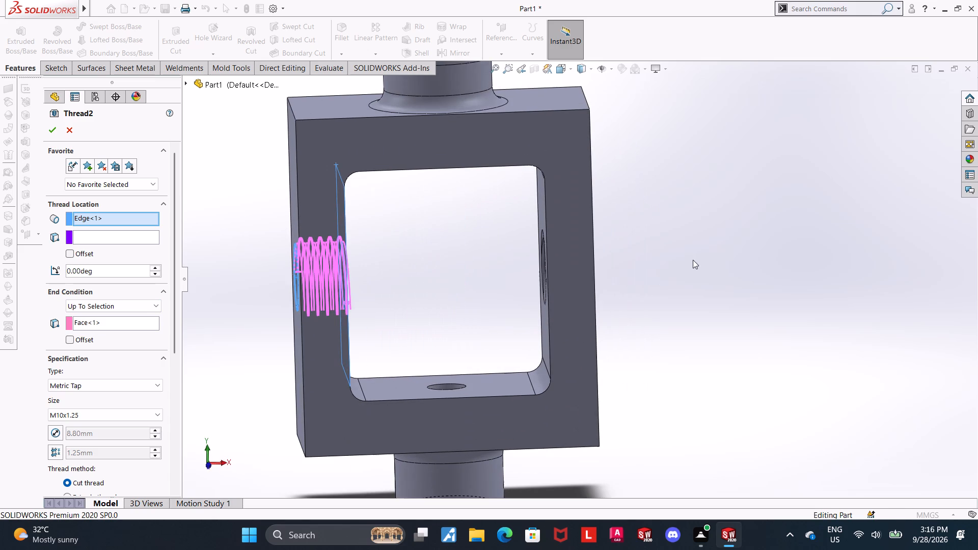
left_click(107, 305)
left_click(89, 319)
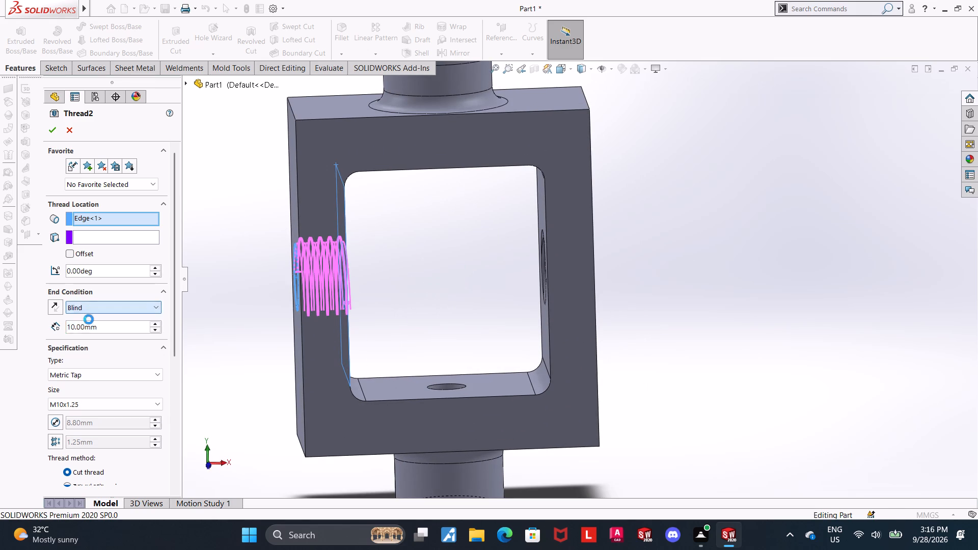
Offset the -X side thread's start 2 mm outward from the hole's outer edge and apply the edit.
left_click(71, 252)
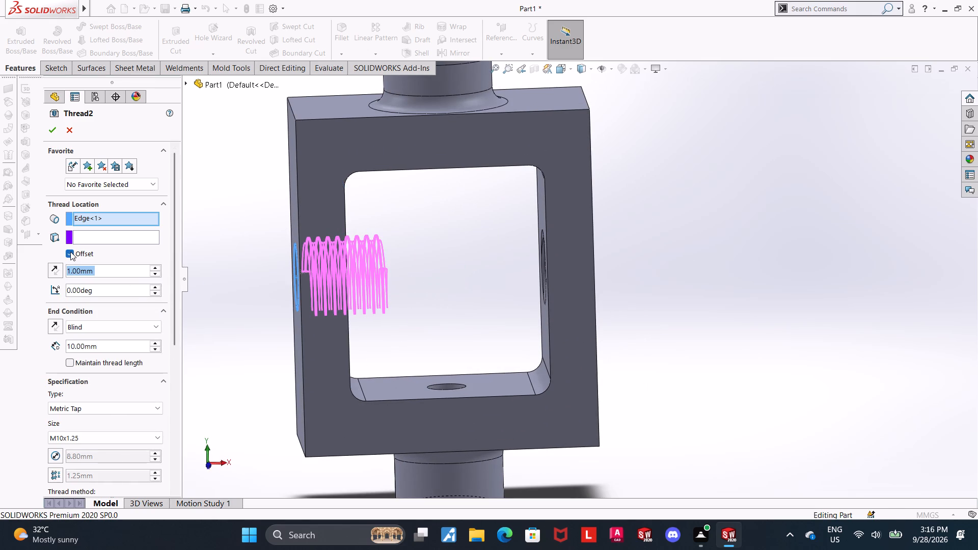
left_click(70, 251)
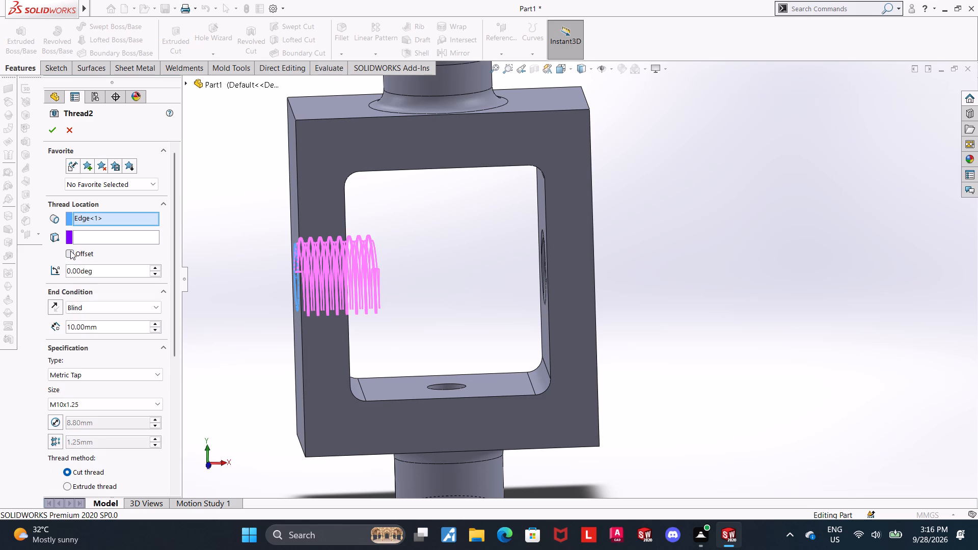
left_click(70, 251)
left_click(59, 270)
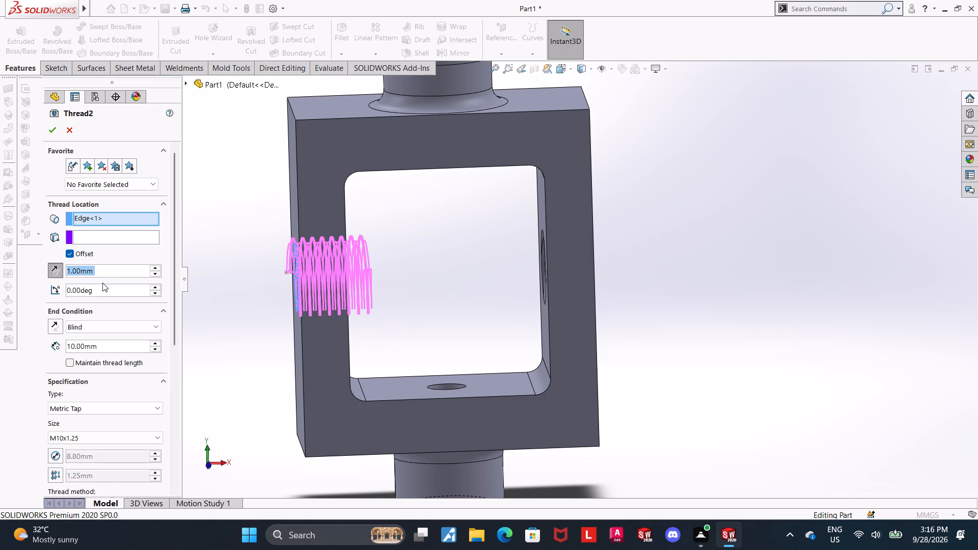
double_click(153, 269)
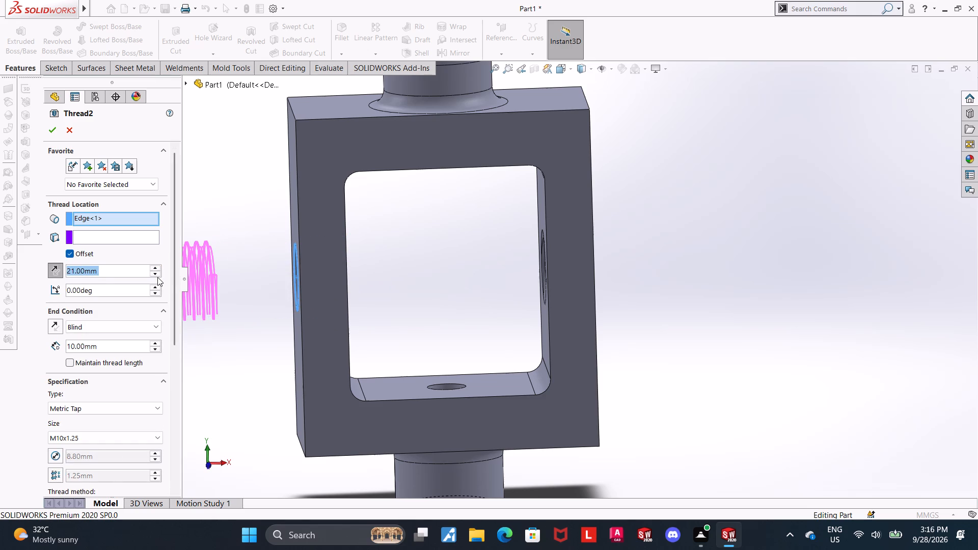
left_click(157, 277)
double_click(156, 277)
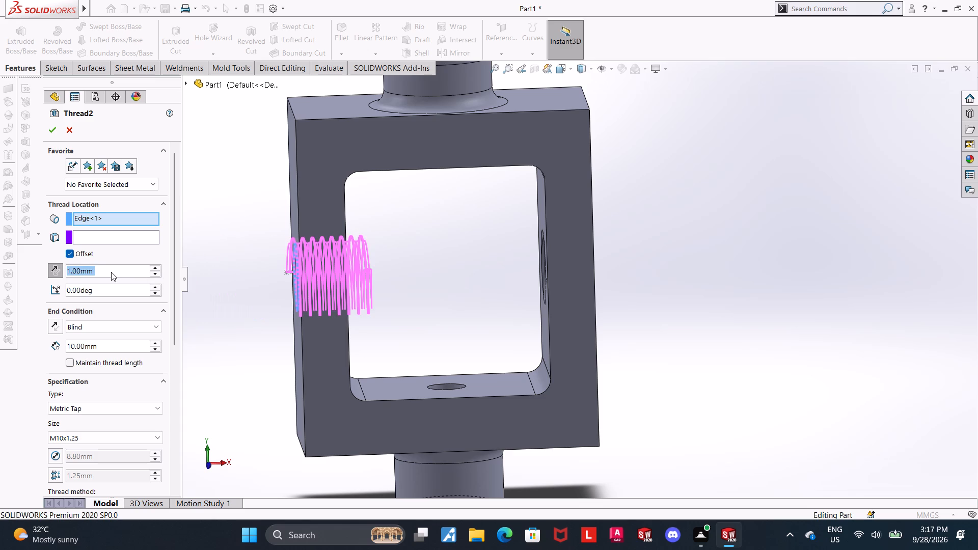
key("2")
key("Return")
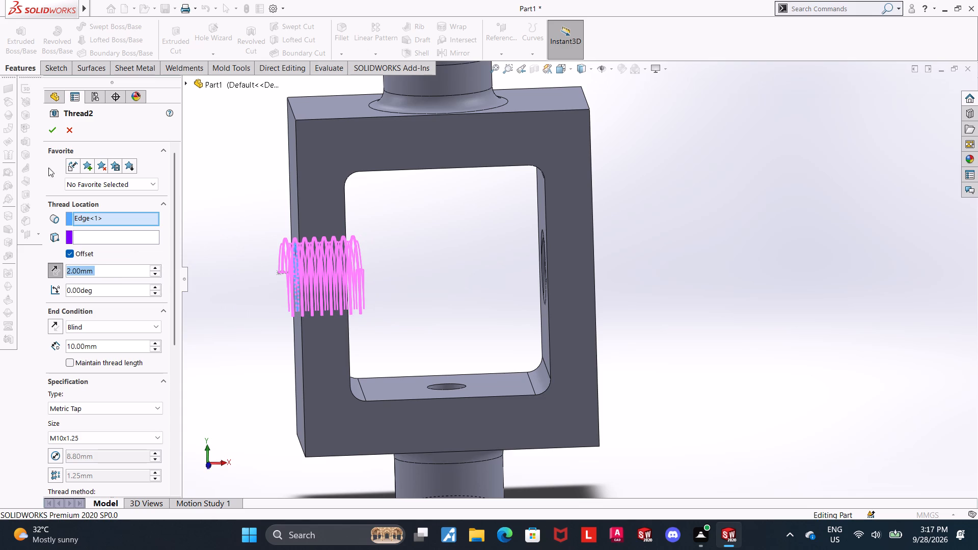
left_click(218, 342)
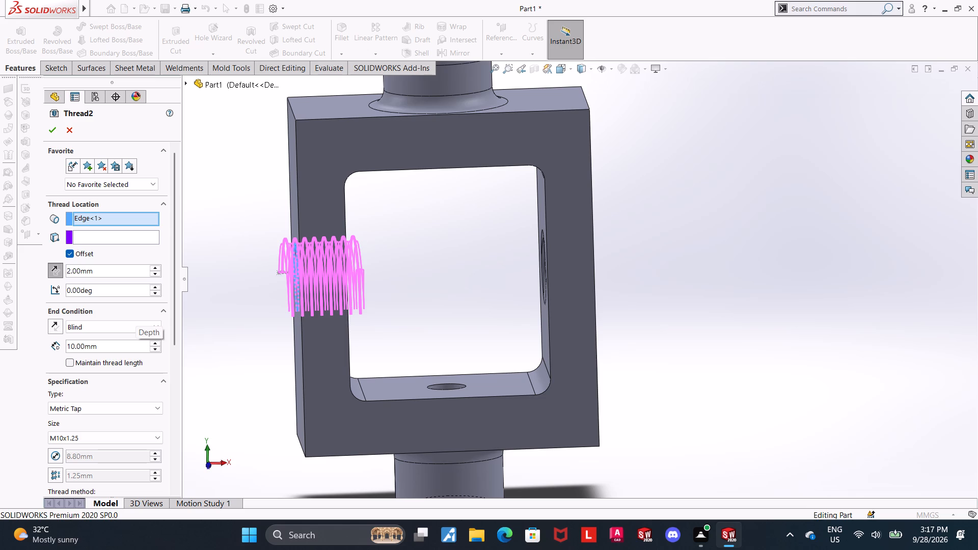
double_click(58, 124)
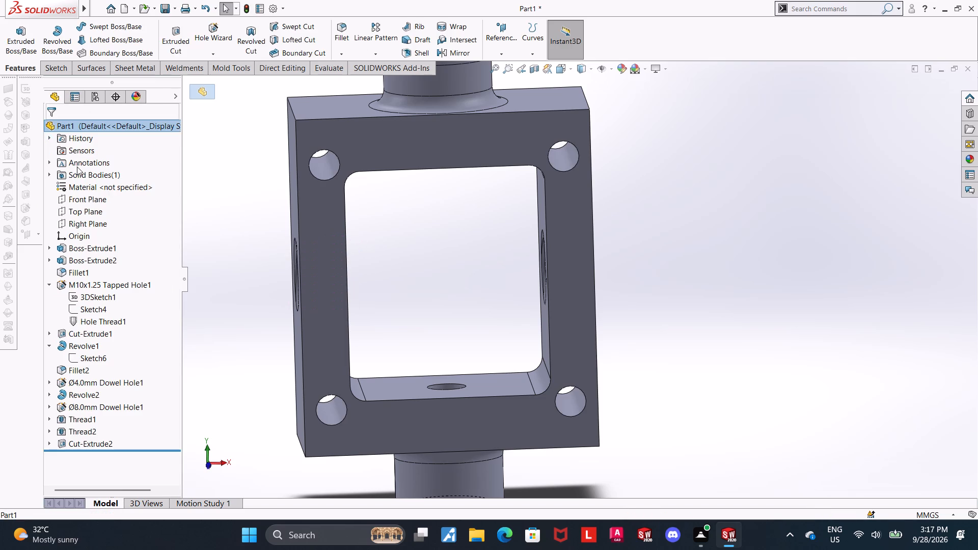
Delete the thread feature Thread2 from the -X side hole.
left_click(183, 257)
middle_click_drag(237, 278, 210, 283)
scroll(236, 286, "up", 4)
right_click(86, 435)
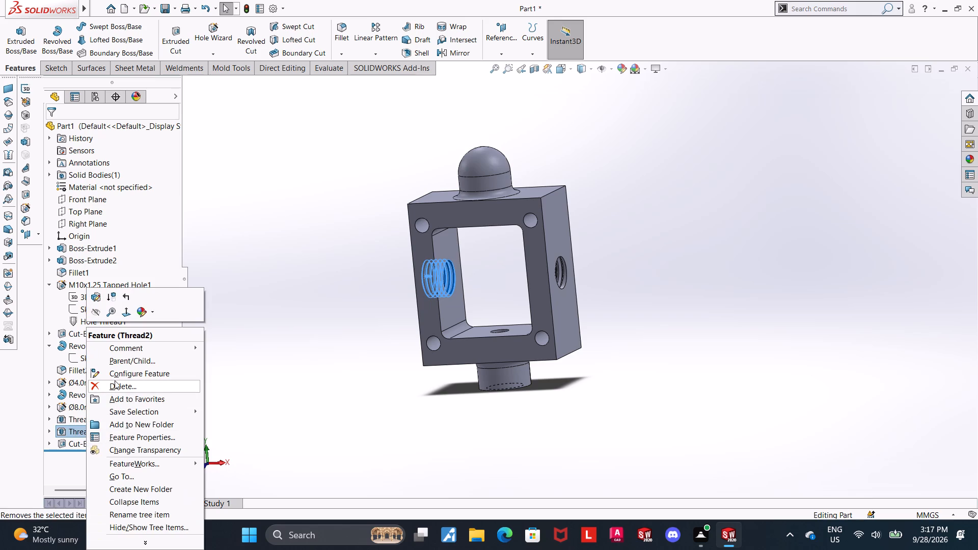
left_click(117, 384)
left_click(556, 205)
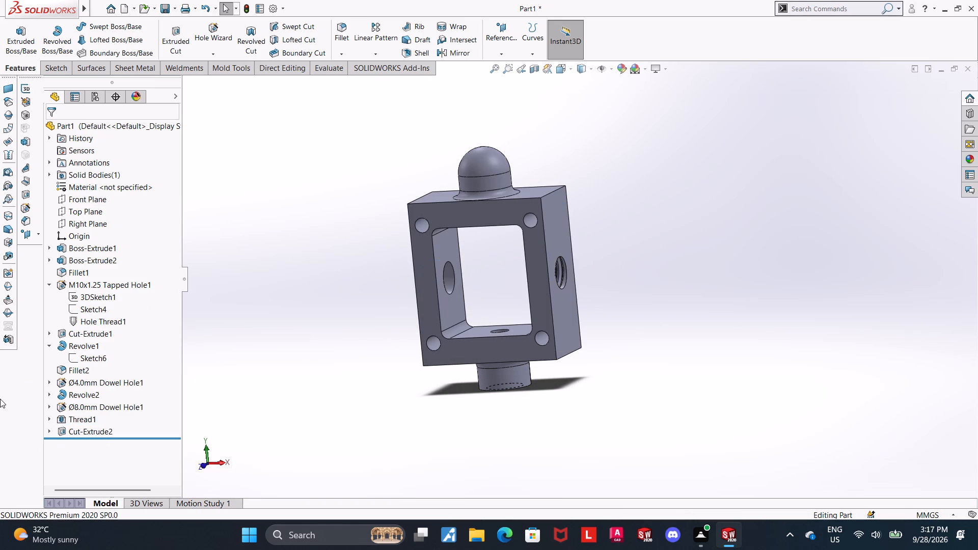
Edit the +X side thread, changing its end condition to Blind with a 40 mm depth.
left_click(72, 420)
left_click(86, 384)
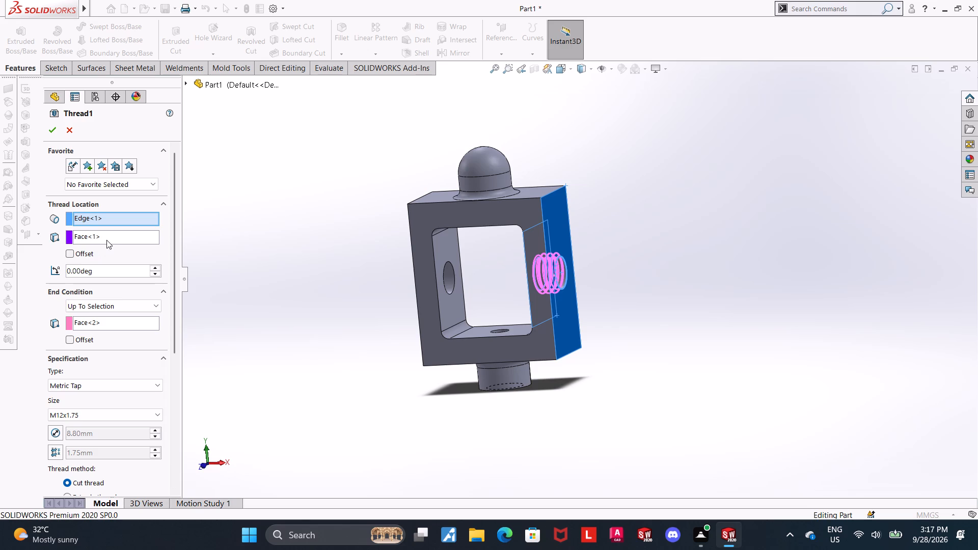
left_click(102, 305)
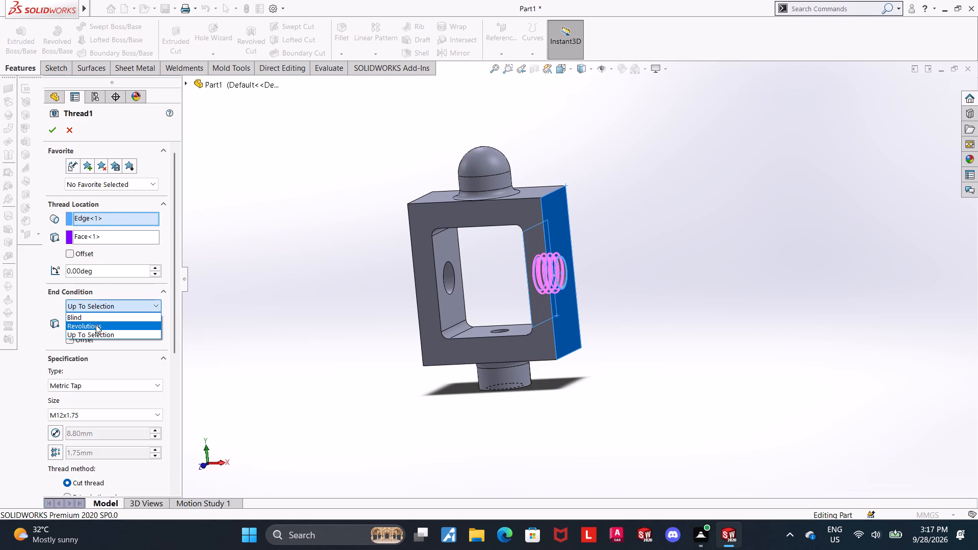
left_click(96, 317)
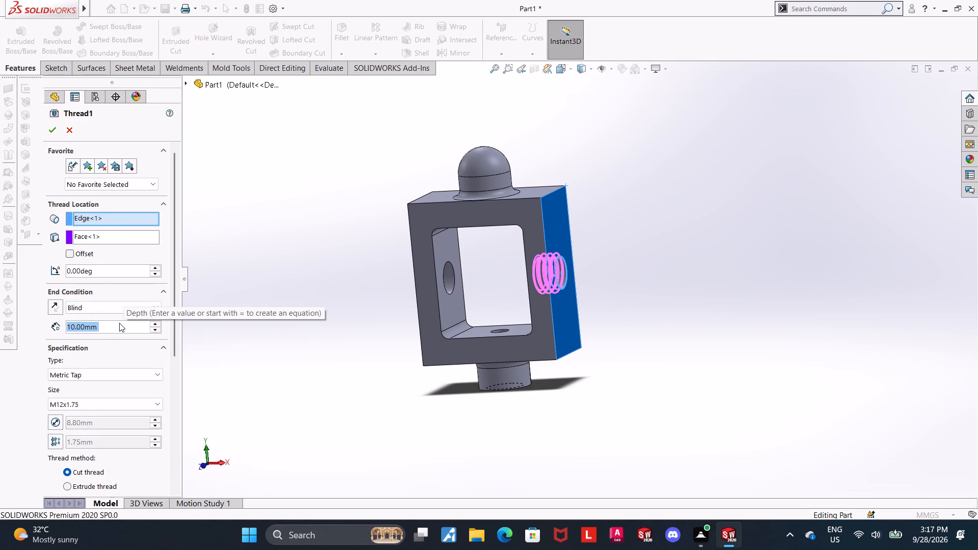
type("40")
key("Return")
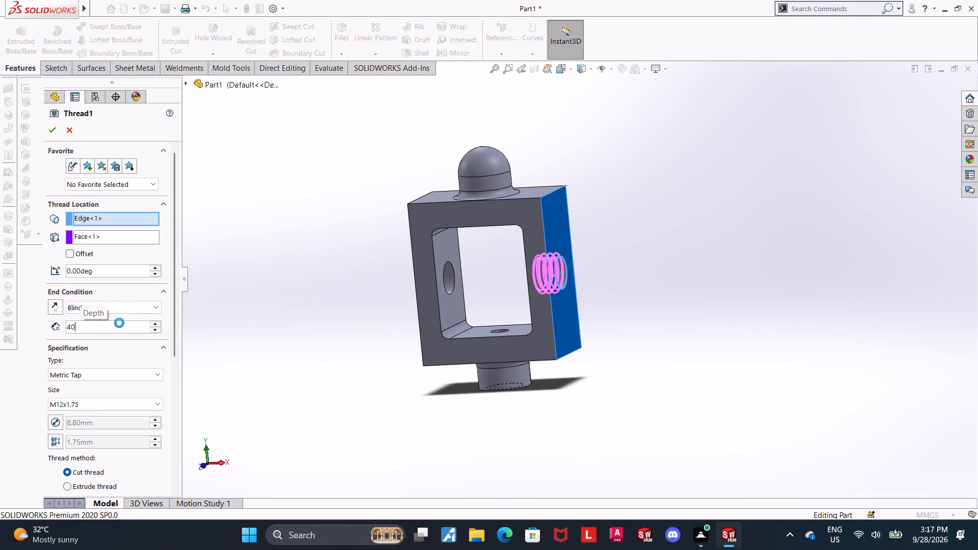
Remove the outer +X face from the +X side thread's start location.
middle_click_drag(234, 324, 258, 335)
left_click(315, 329)
middle_click_drag(267, 294, 236, 302)
scroll(584, 274, "down", 1)
right_click(103, 238)
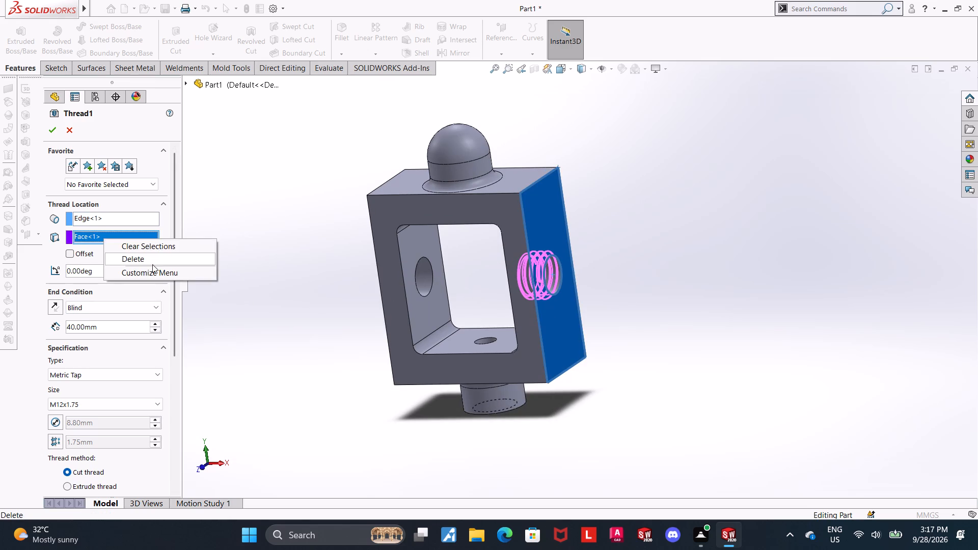
left_click(152, 263)
middle_click(252, 311)
left_click(244, 312)
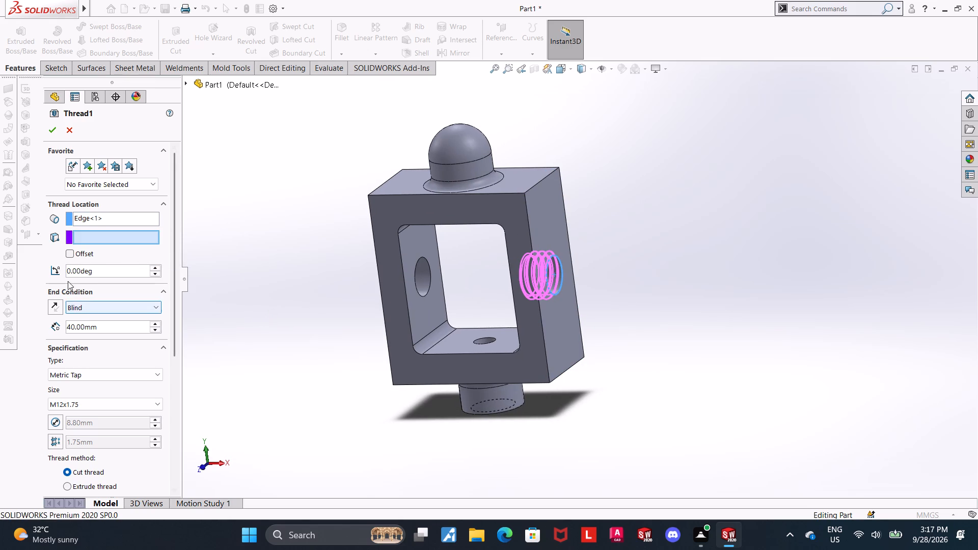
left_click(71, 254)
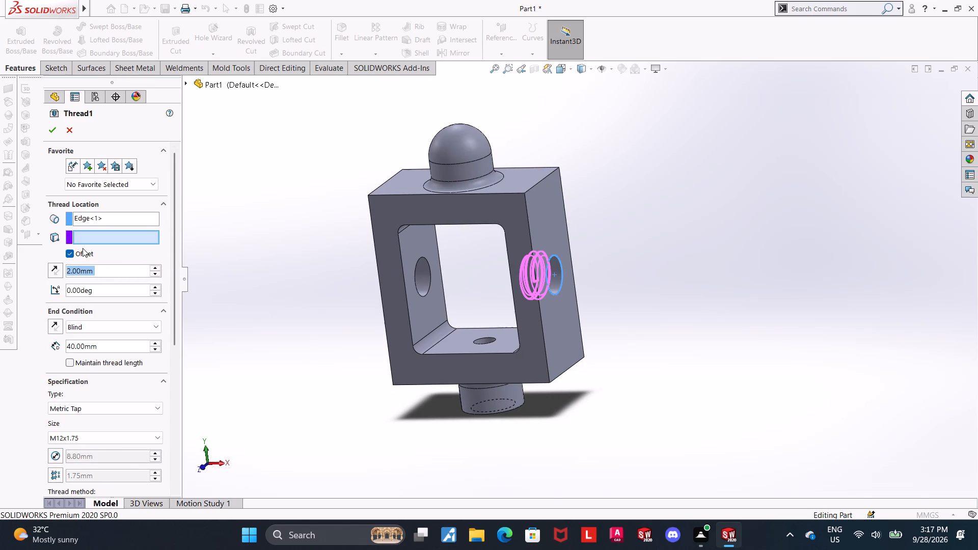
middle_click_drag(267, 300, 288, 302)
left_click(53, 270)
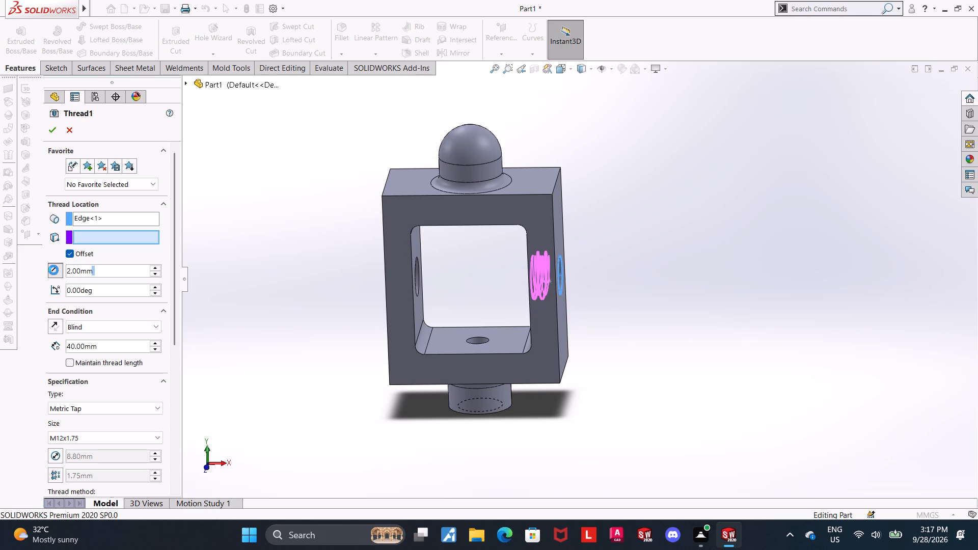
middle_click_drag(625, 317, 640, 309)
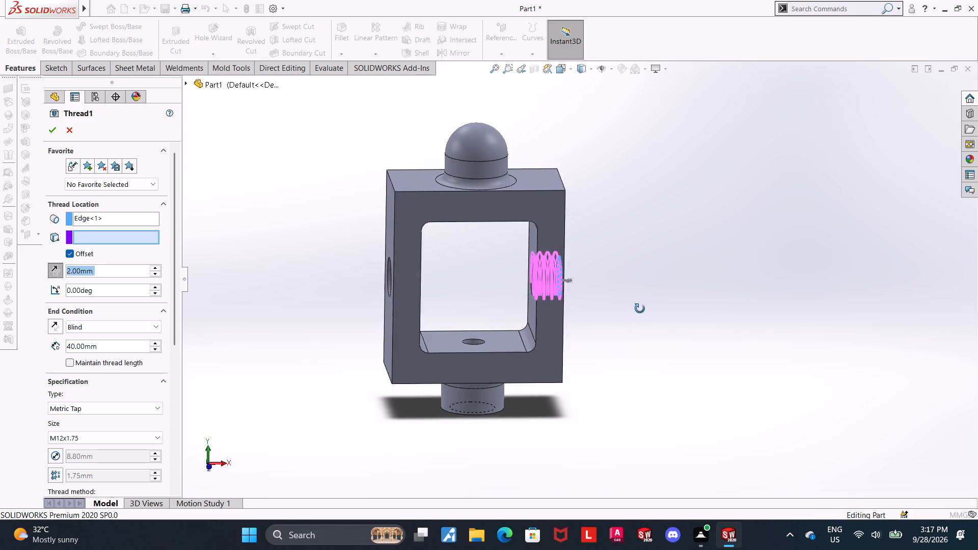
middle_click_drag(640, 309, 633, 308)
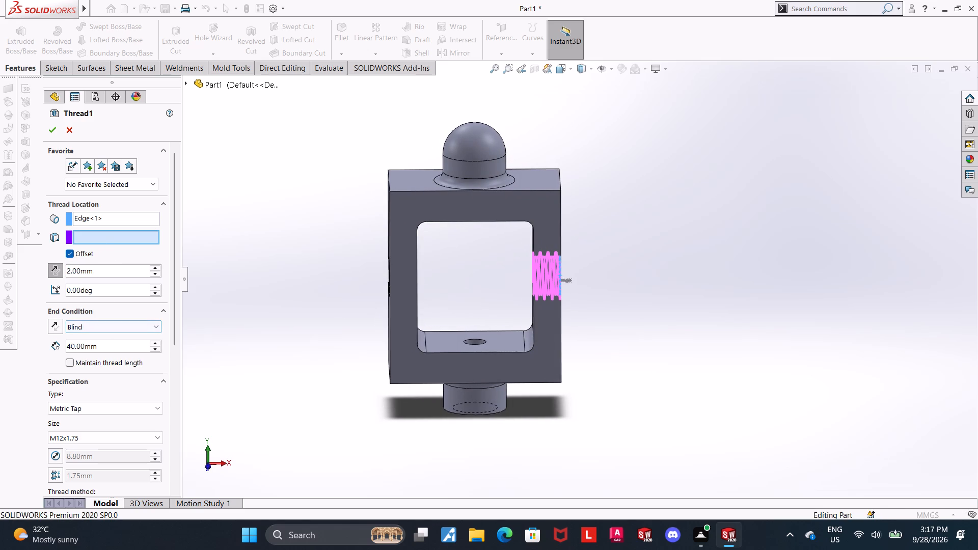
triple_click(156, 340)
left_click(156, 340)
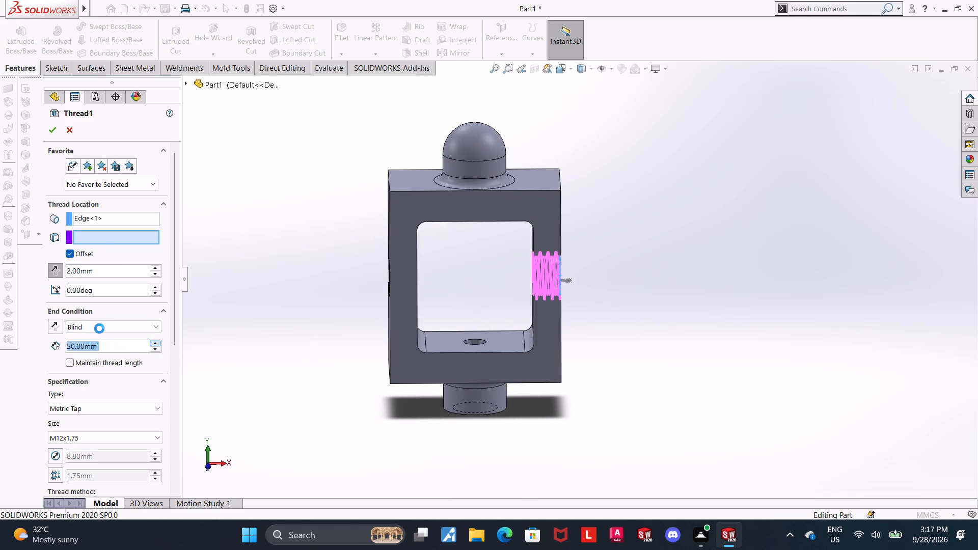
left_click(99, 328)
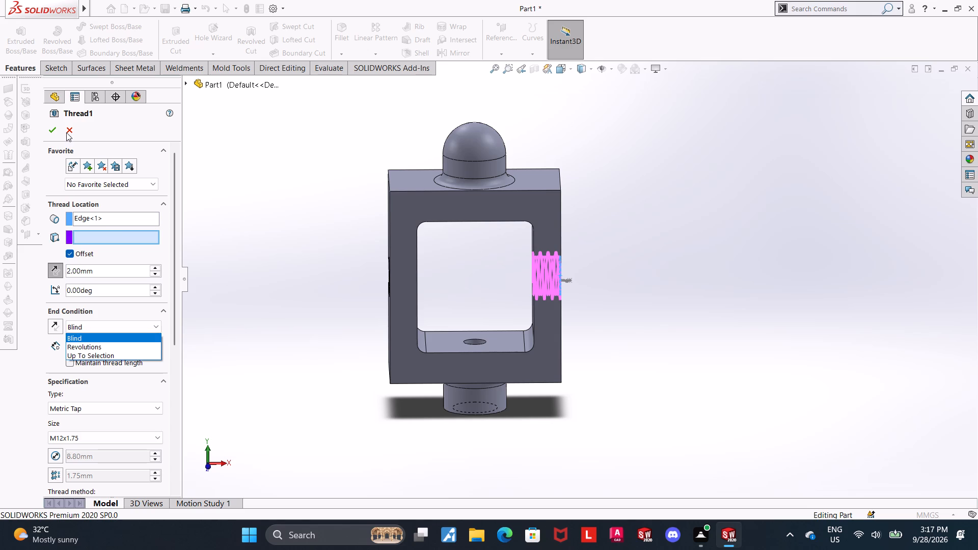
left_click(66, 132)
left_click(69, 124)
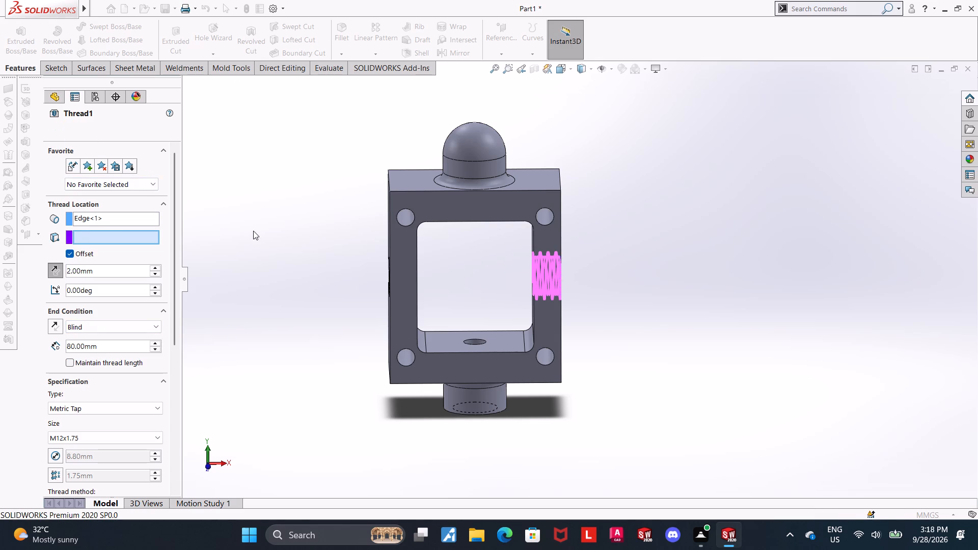
Undo the deletion of Thread2 in the -X side hole.
key("ctrl+z")
left_click(268, 298)
Edit the +X side thread to a Blind end condition 10 mm deep, with its start offset 2 mm outward from the outer face.
middle_click_drag(296, 353, 334, 335)
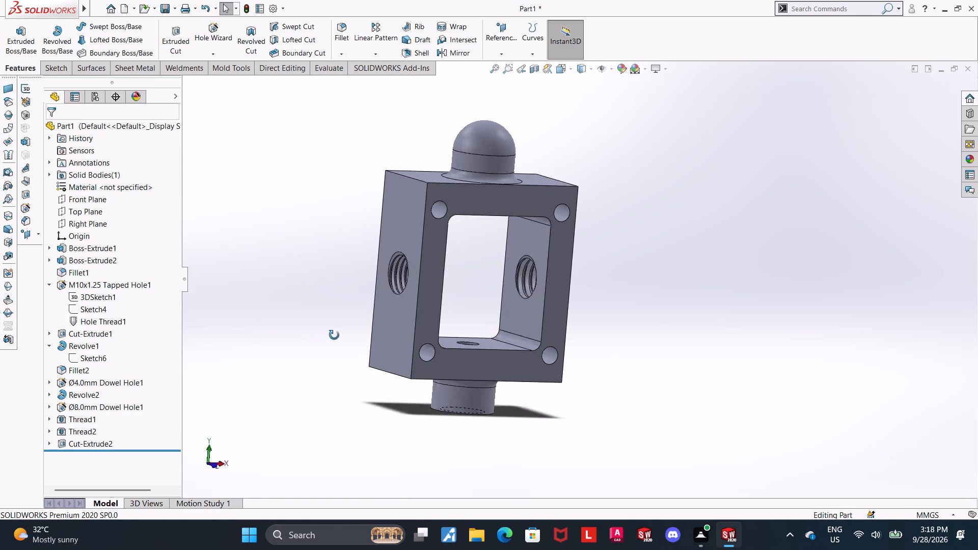
middle_click_drag(334, 335, 317, 348)
middle_click_drag(631, 291, 556, 321)
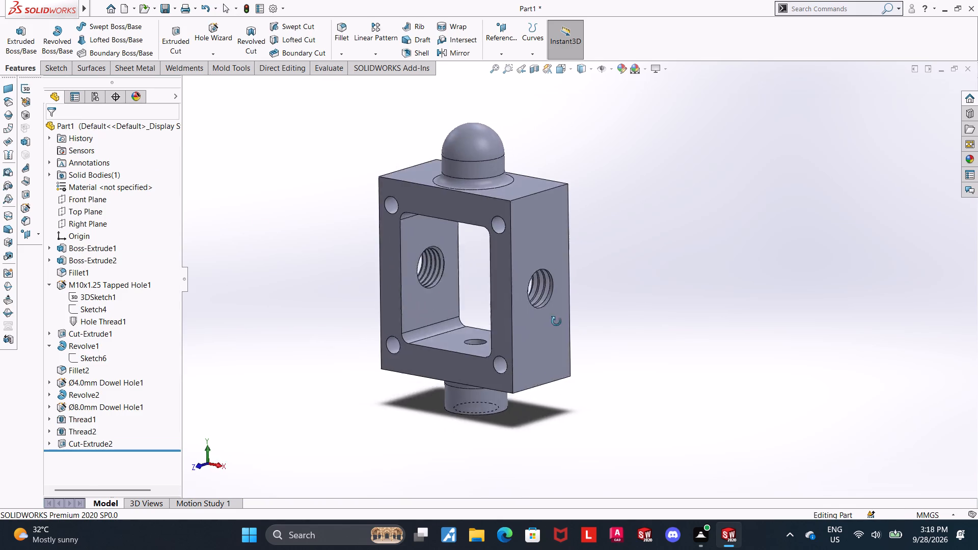
middle_click_drag(556, 321, 554, 320)
scroll(536, 282, "down", 4)
middle_click_drag(625, 325, 660, 319)
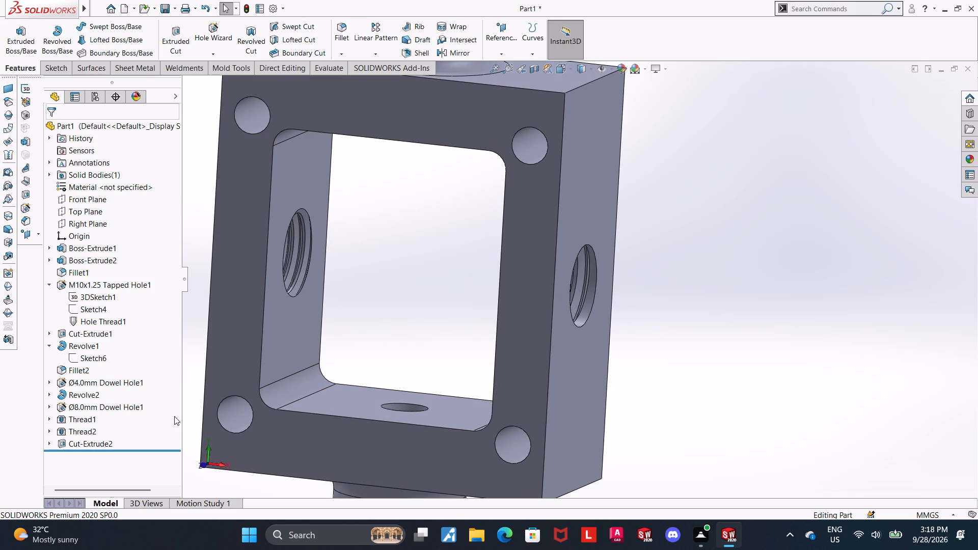
left_click(90, 422)
left_click(99, 394)
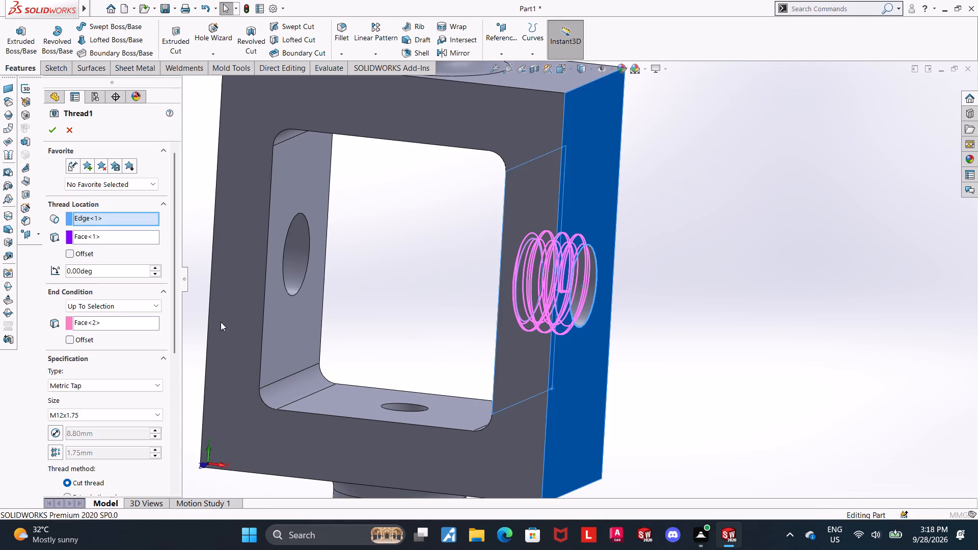
left_click(117, 304)
left_click(87, 318)
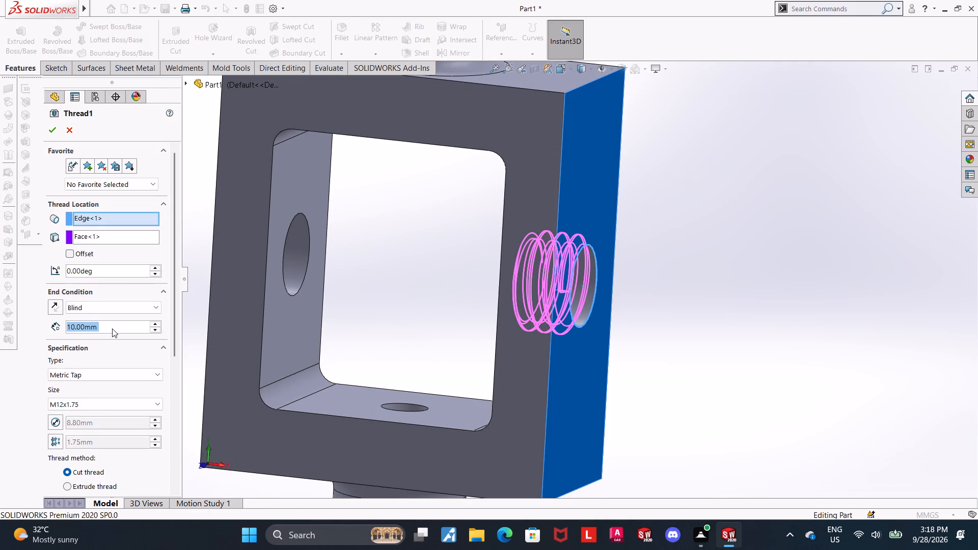
left_click(70, 253)
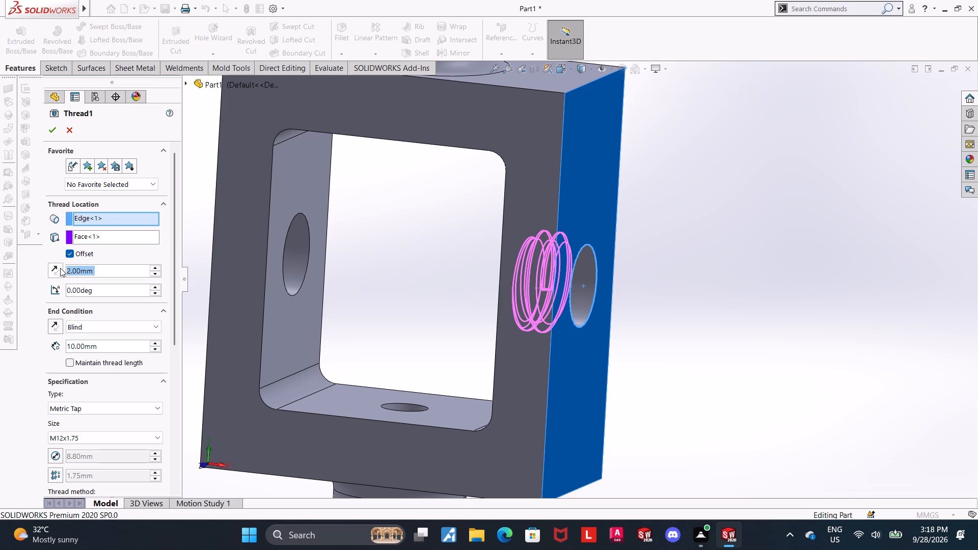
left_click(60, 268)
scroll(898, 299, "up", 1)
middle_click_drag(933, 268, 948, 276)
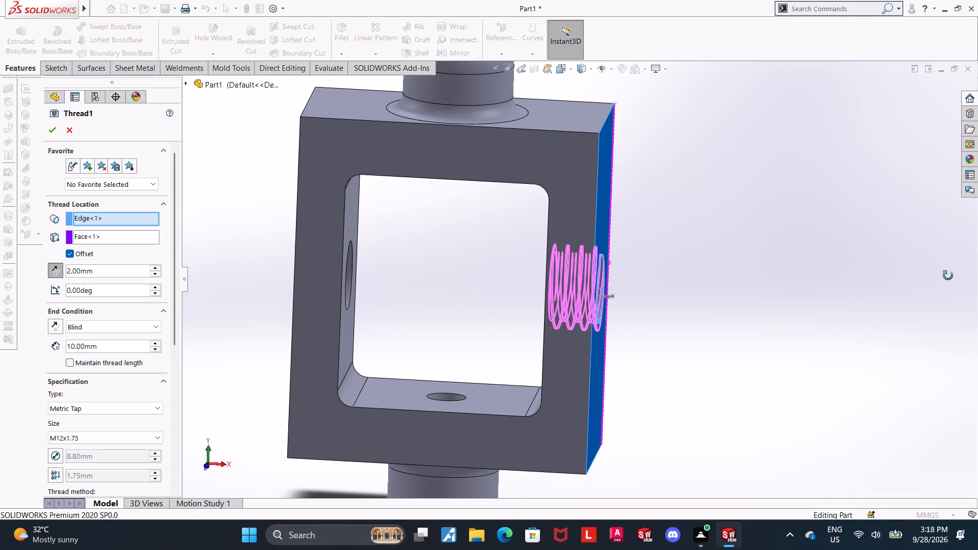
middle_click_drag(948, 276, 947, 276)
middle_click_drag(722, 276, 744, 290)
scroll(681, 291, "down", 1)
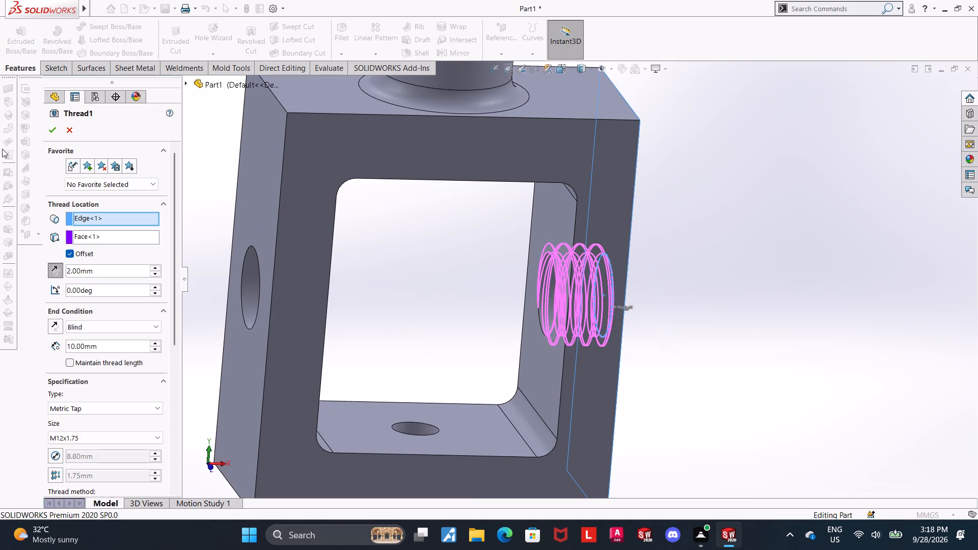
left_click(50, 131)
left_click(776, 261)
Examine the threaded side holes and the overall part, including in isometric view.
scroll(764, 276, "up", 2)
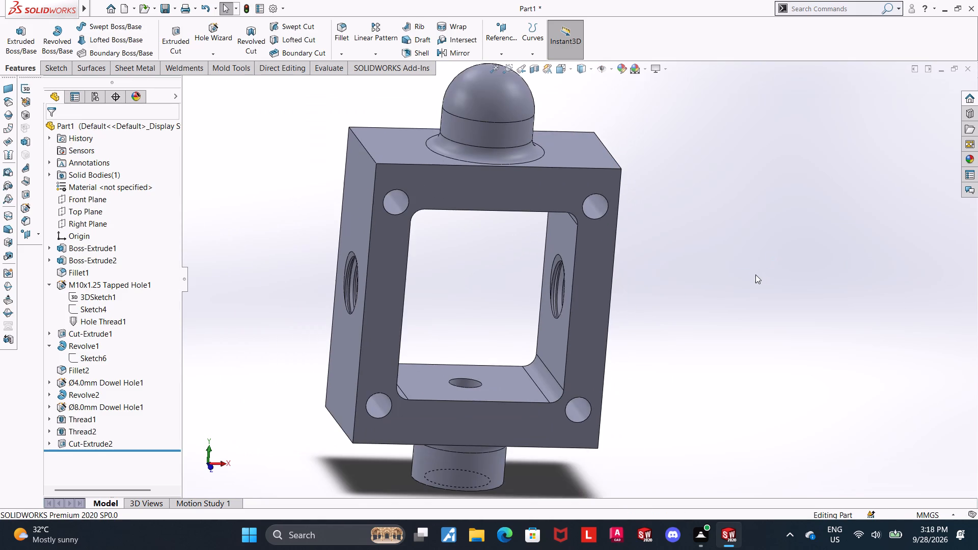
middle_click_drag(676, 240, 661, 204)
middle_click_drag(706, 198, 696, 216)
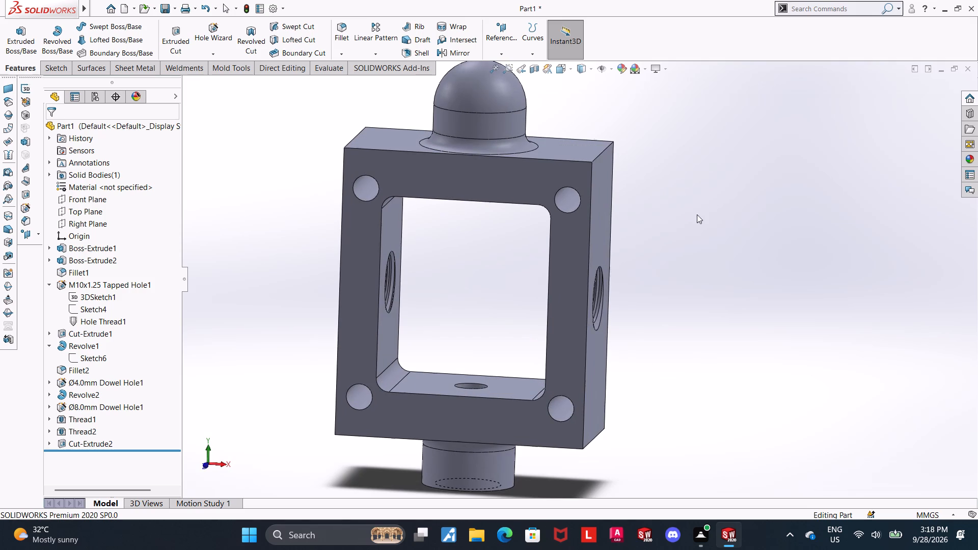
key("ctrl+7")
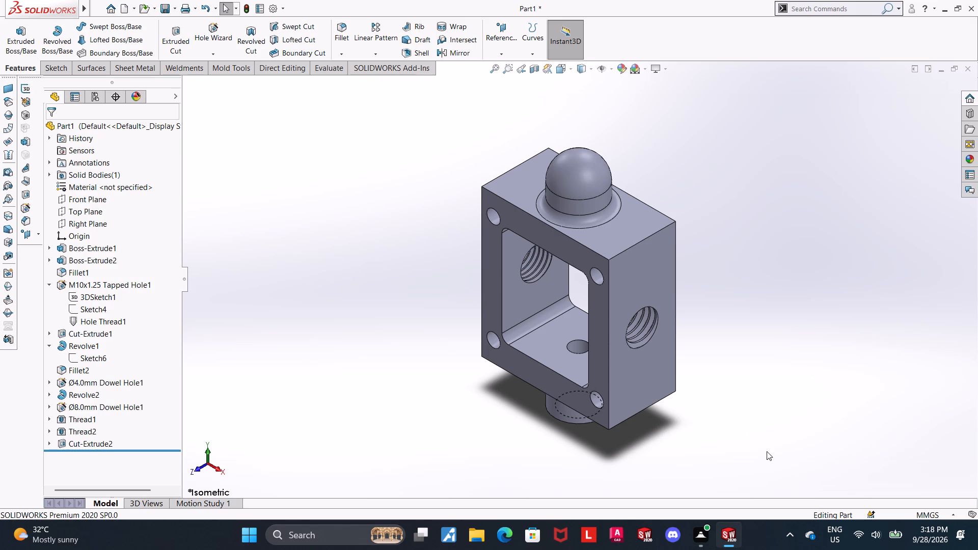
scroll(686, 364, "down", 1)
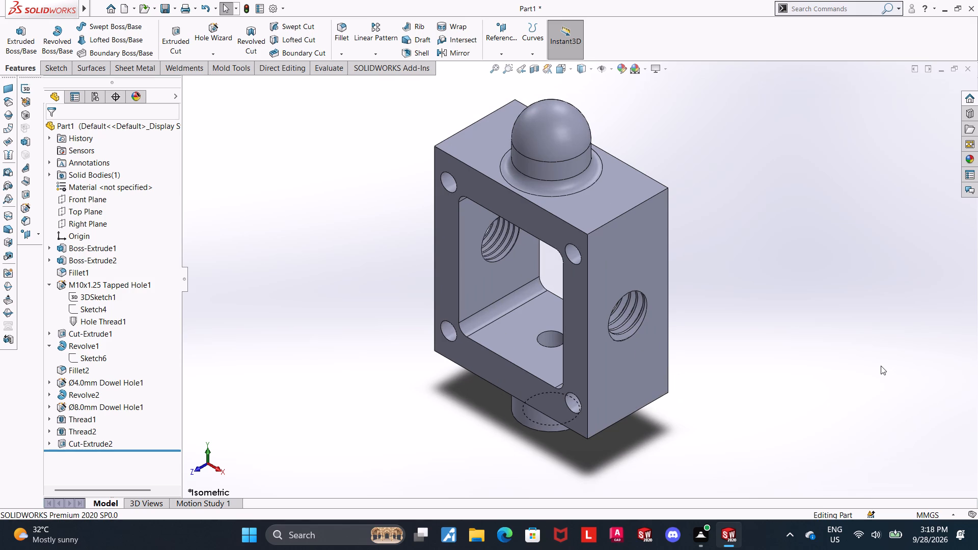
scroll(676, 339, "down", 1)
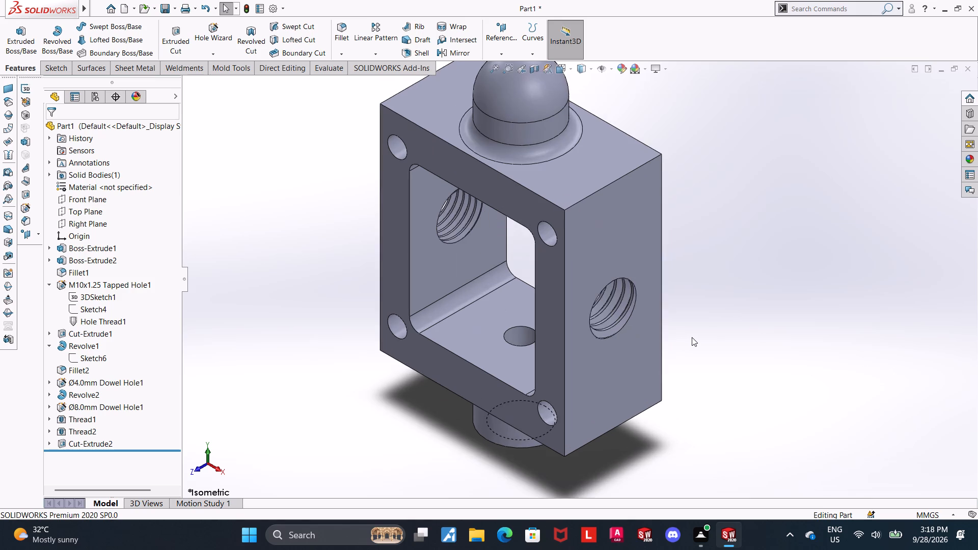
scroll(695, 338, "up", 2)
scroll(537, 170, "down", 1)
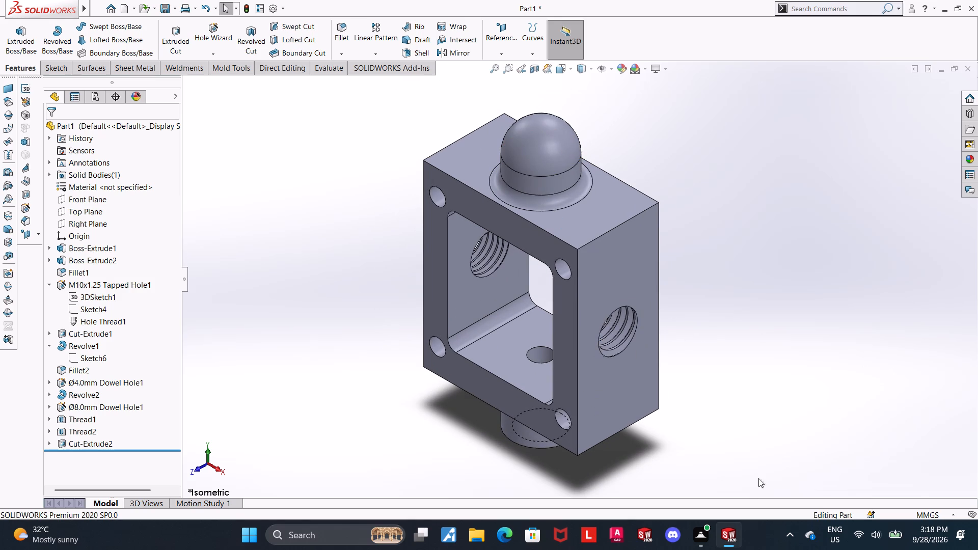
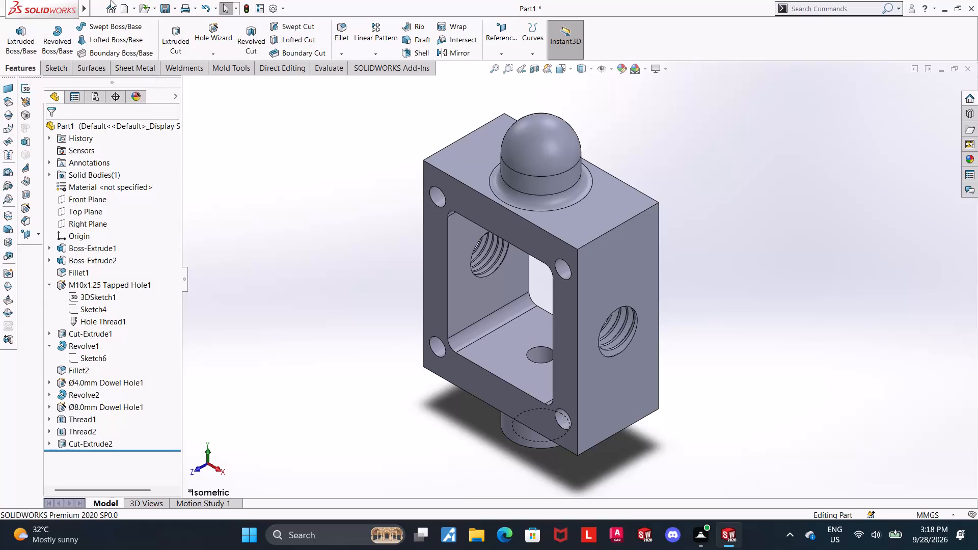
Save the part as a SOLIDWORKS Part named "threaded support block" in the Downloads folder.
left_click(131, 140)
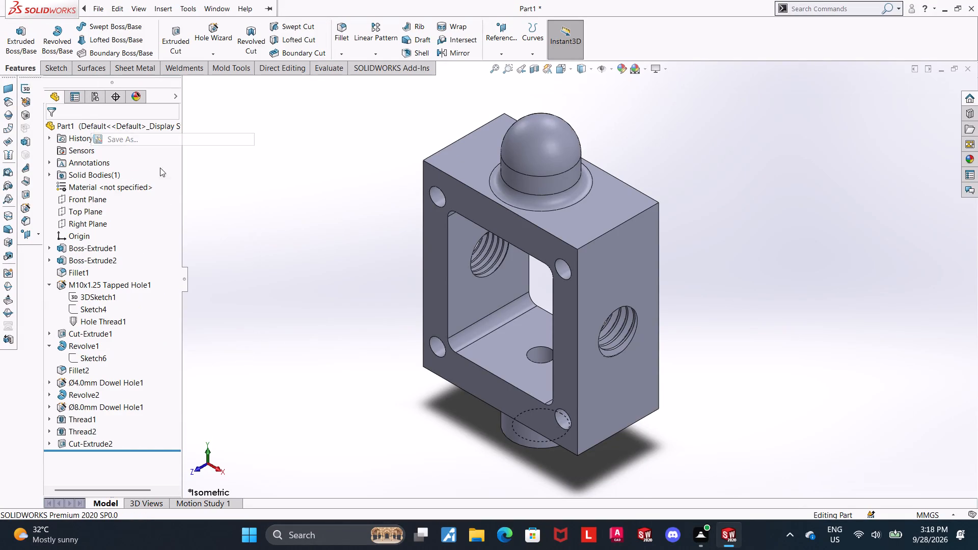
type("threaded support block")
key("space")
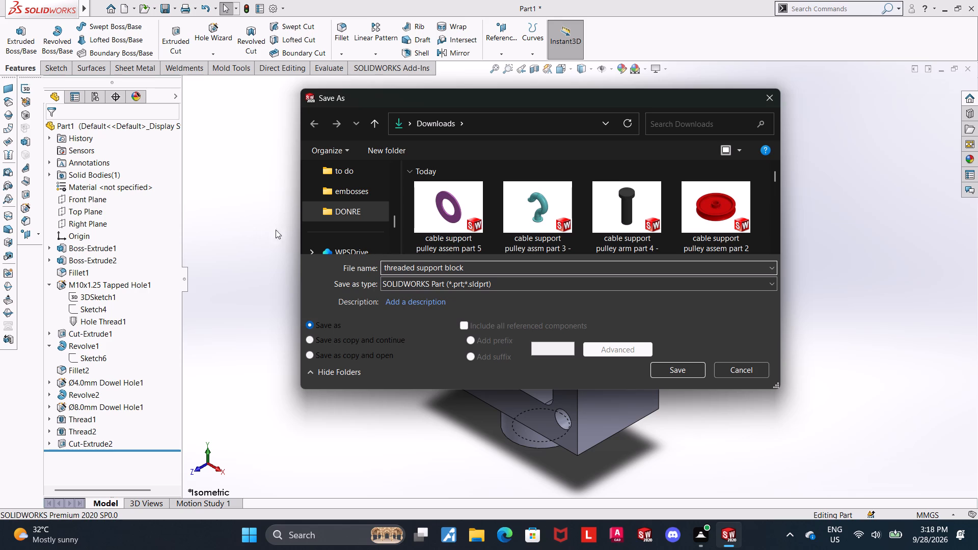
left_click(688, 366)
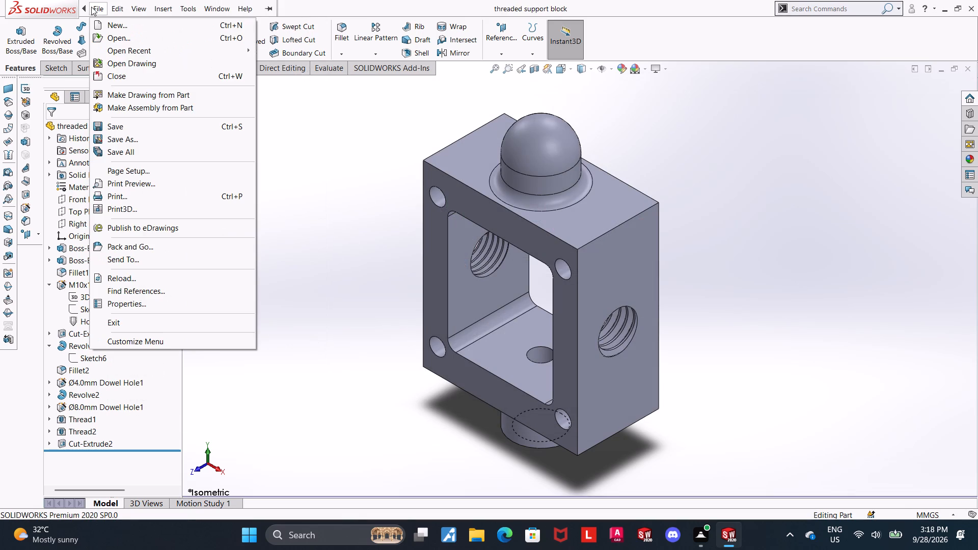
Export the part as an Adobe PDF named "threaded support block" in the Downloads folder.
left_click(139, 133)
left_click(414, 281)
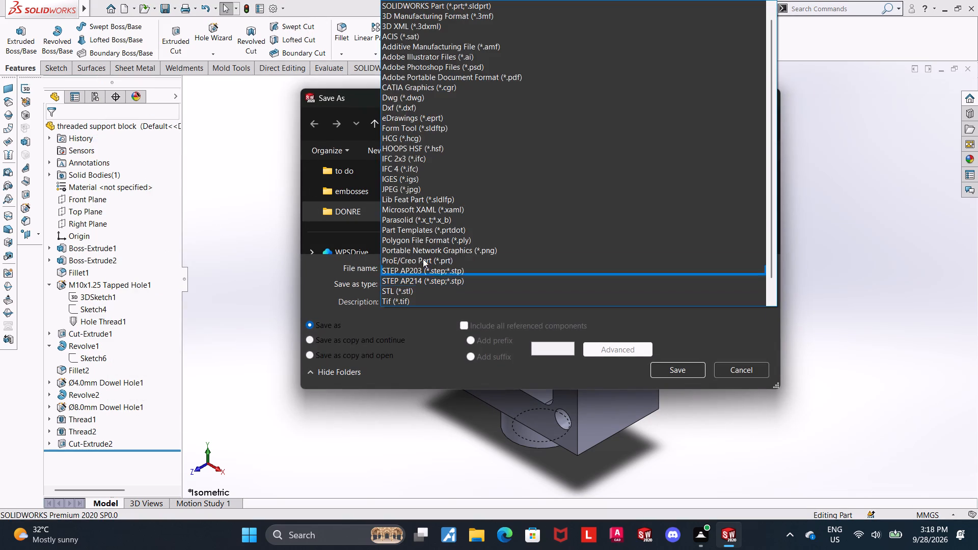
left_click(466, 75)
left_click(684, 389)
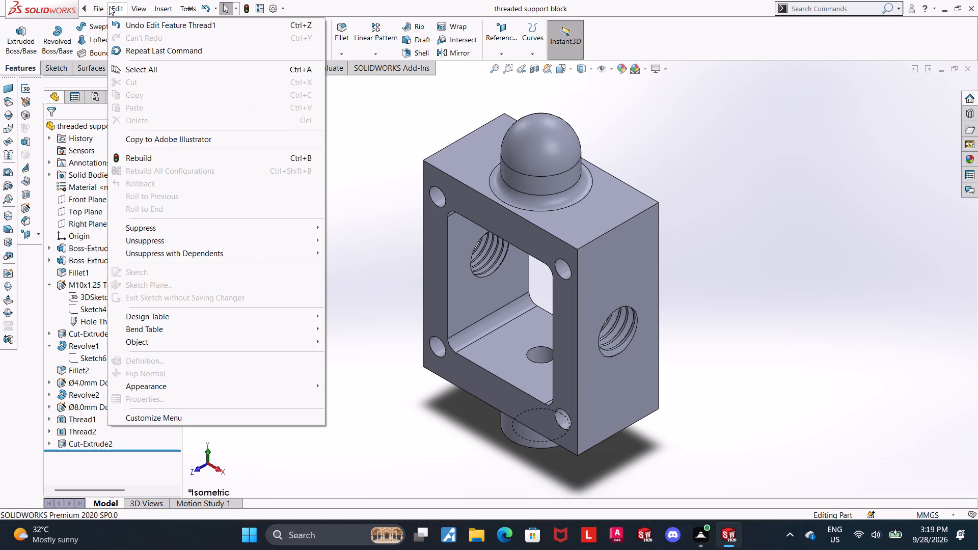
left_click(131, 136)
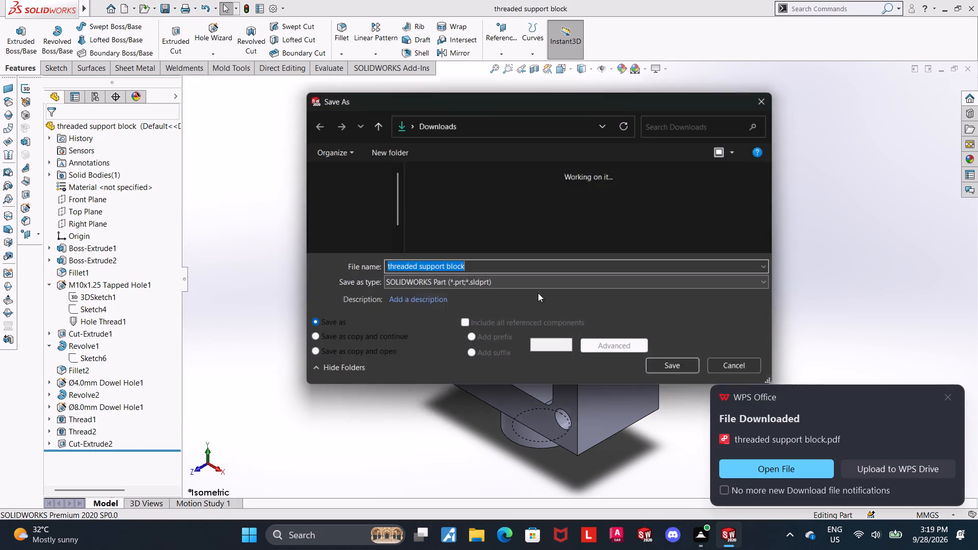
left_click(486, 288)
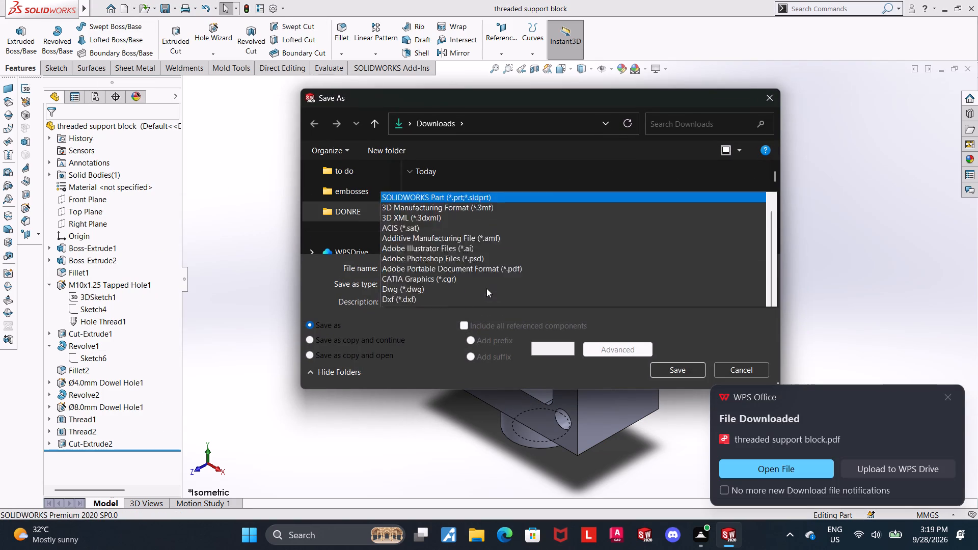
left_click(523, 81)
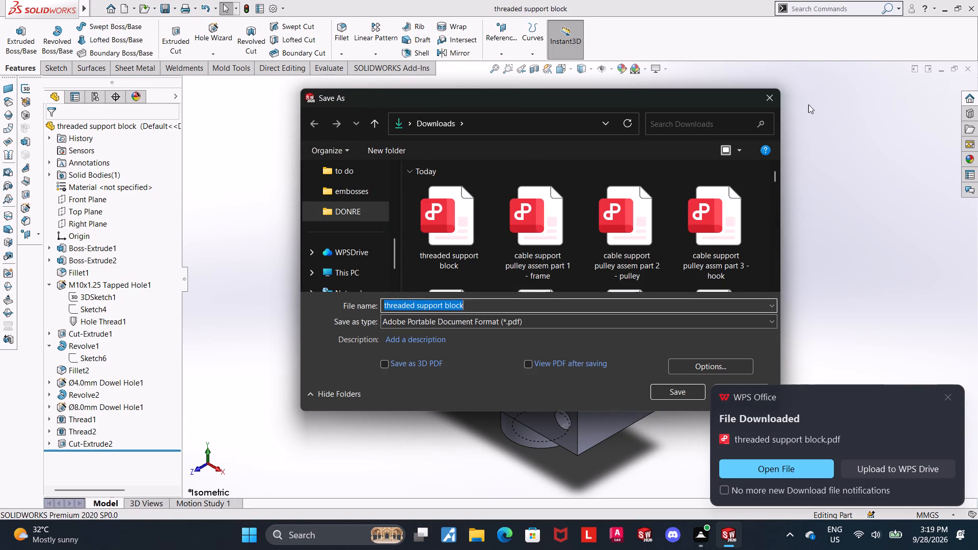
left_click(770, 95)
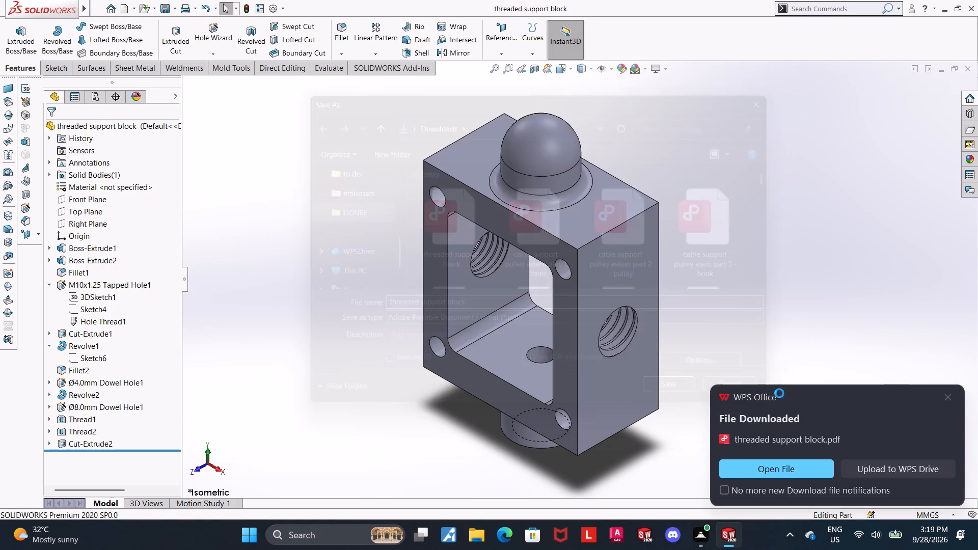